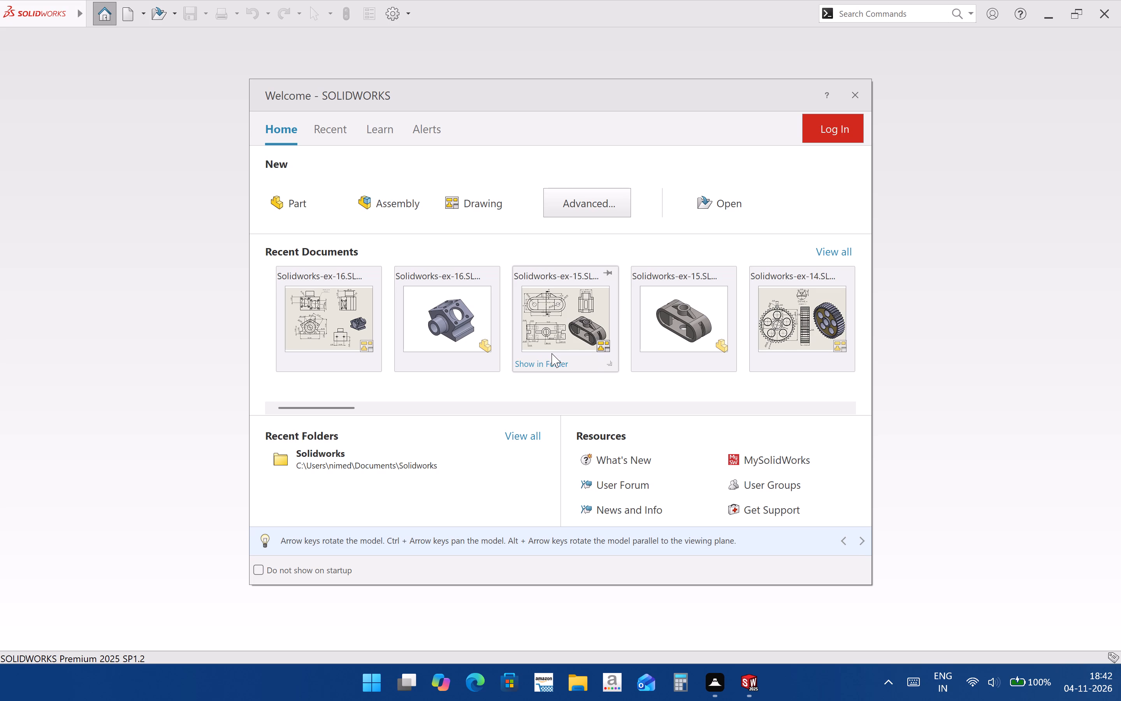
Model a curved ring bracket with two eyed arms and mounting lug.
Create a new part document and set its unit system to MMGS.
{"action": "left_click", "coordinate": [272, 195]}
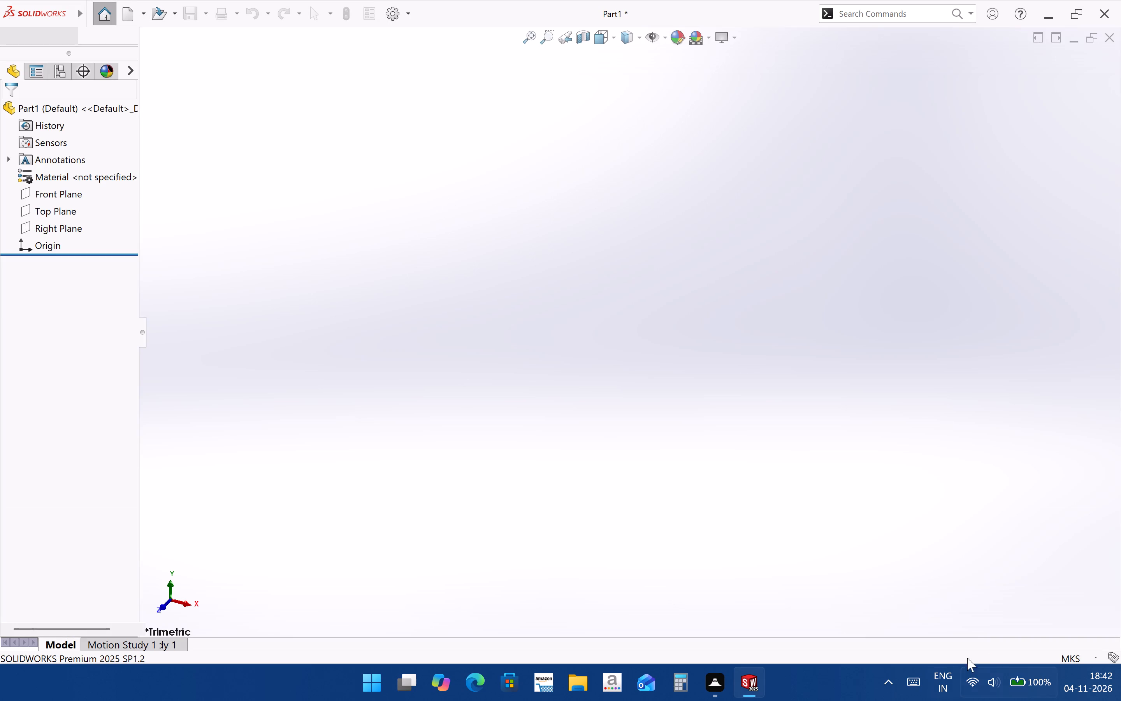
{"action": "left_click", "coordinate": [1051, 657]}
{"action": "left_click", "coordinate": [1063, 659]}
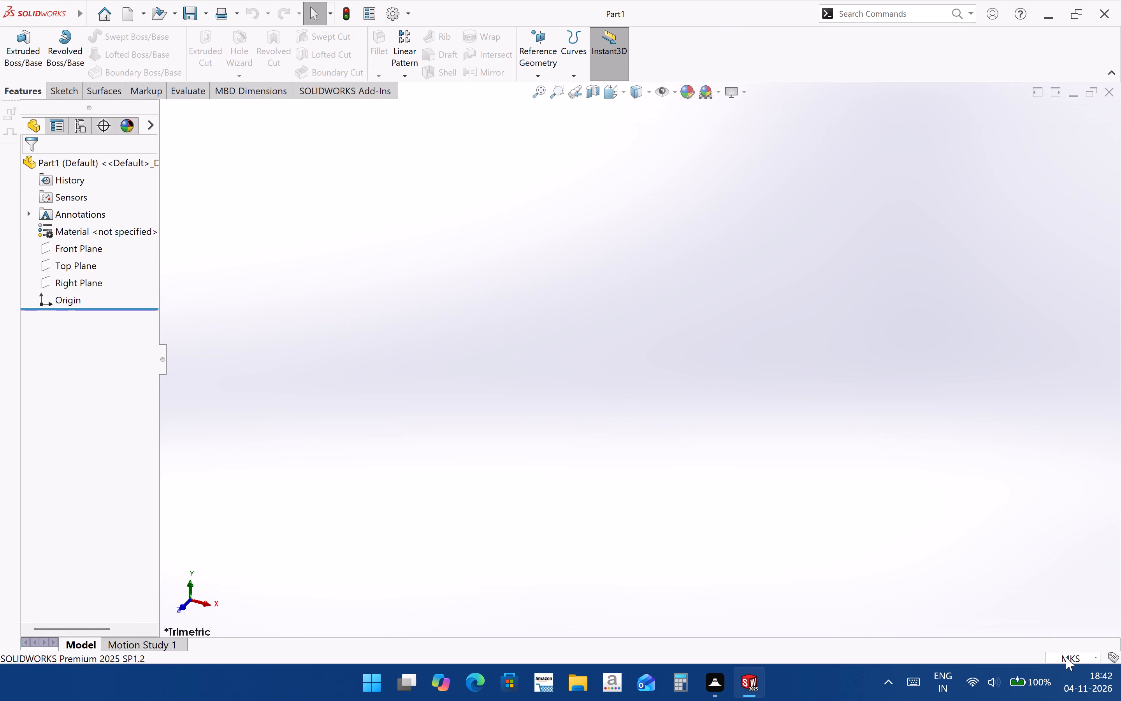
{"action": "left_click", "coordinate": [1066, 657]}
{"action": "left_click", "coordinate": [1061, 605]}
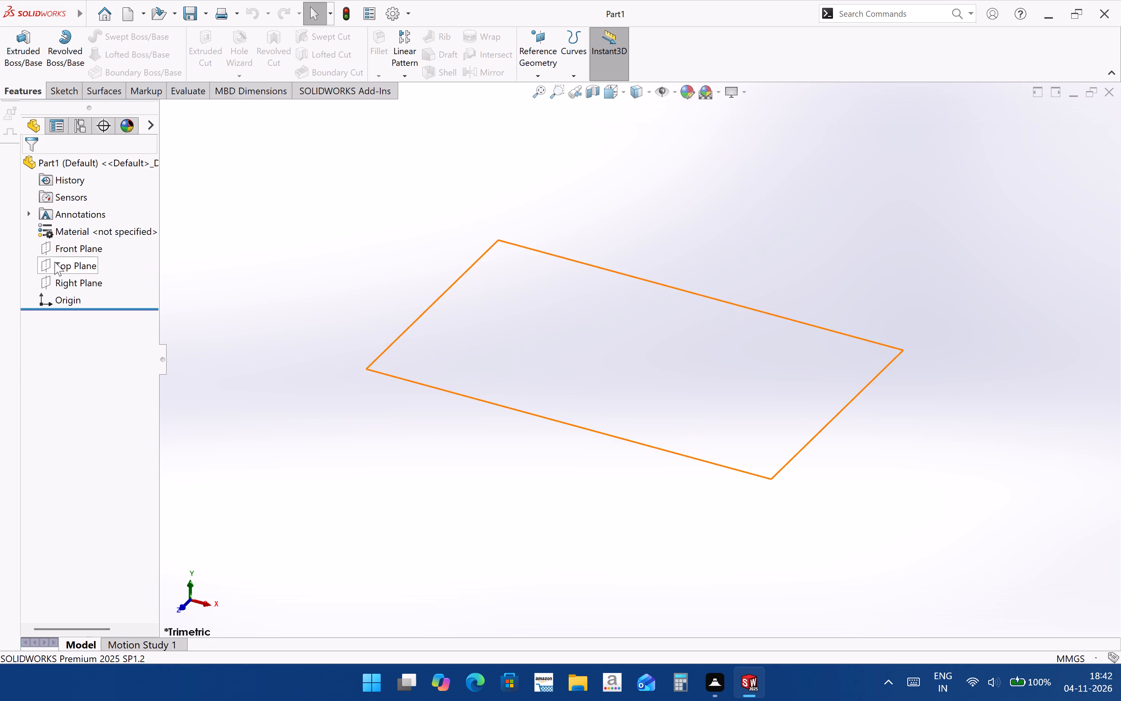
On the Front Plane, sketch a horizontal centerline about 333 mm long passing through the origin.
{"action": "left_click", "coordinate": [61, 253]}
{"action": "key", "text": "ctrl+8"}
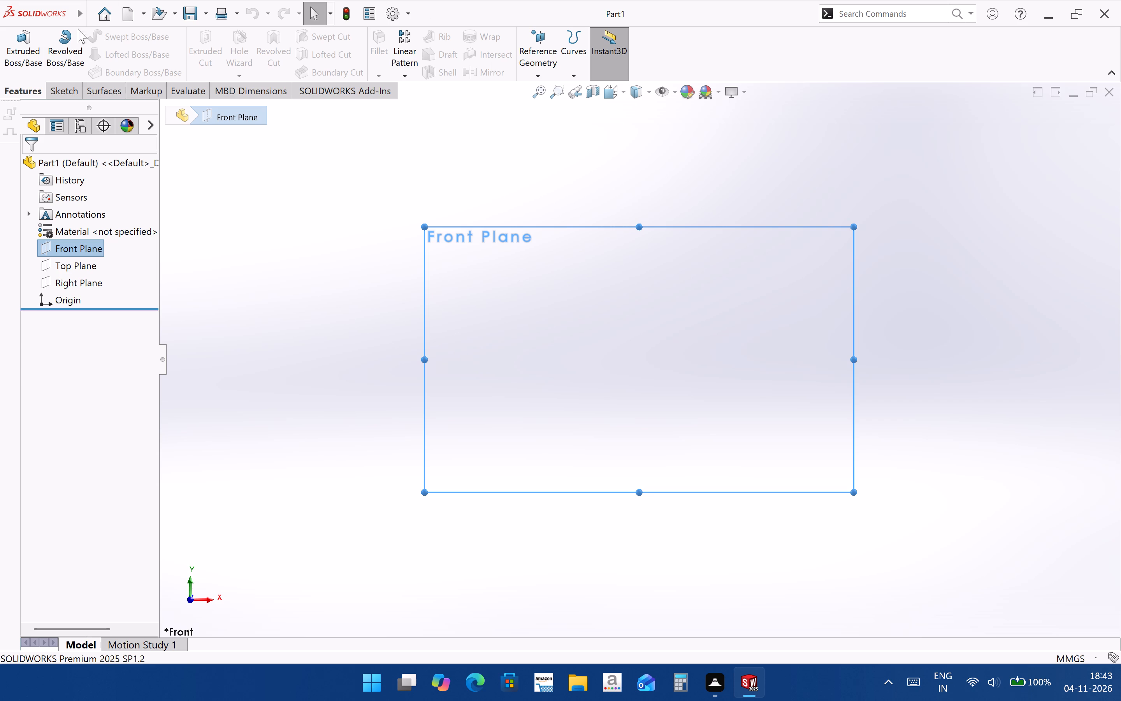
{"action": "left_click", "coordinate": [77, 94]}
{"action": "left_click", "coordinate": [100, 36]}
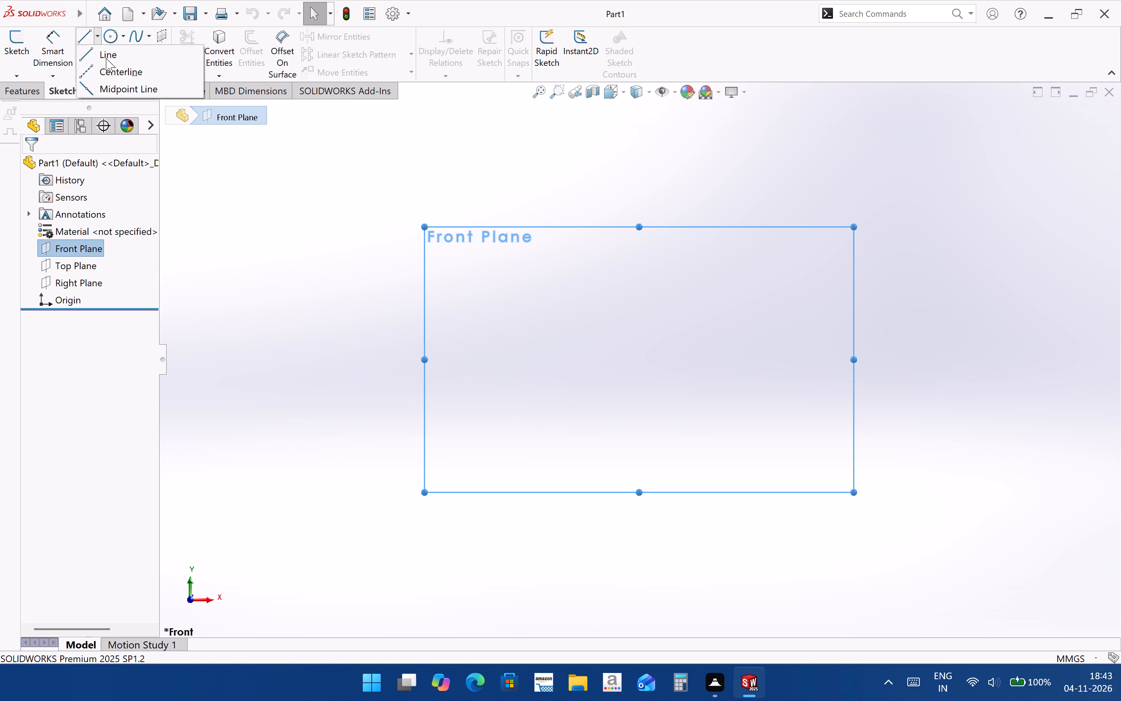
{"action": "left_click", "coordinate": [109, 70]}
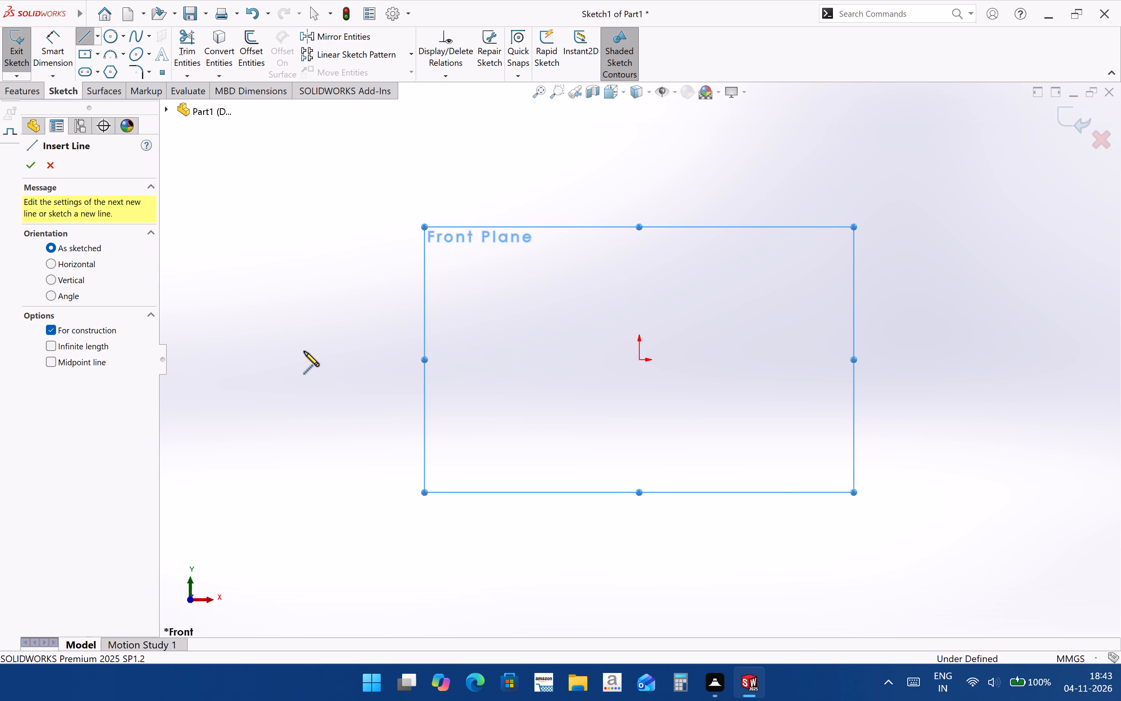
{"action": "left_click", "coordinate": [242, 359]}
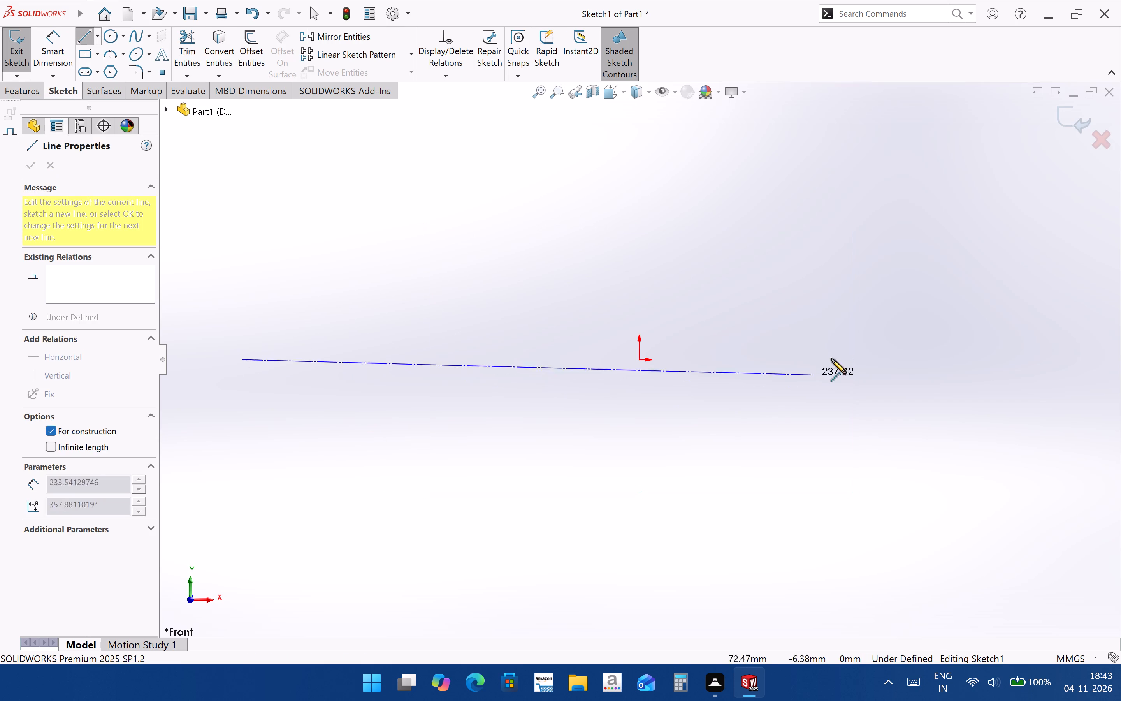
{"action": "left_click", "coordinate": [1045, 358]}
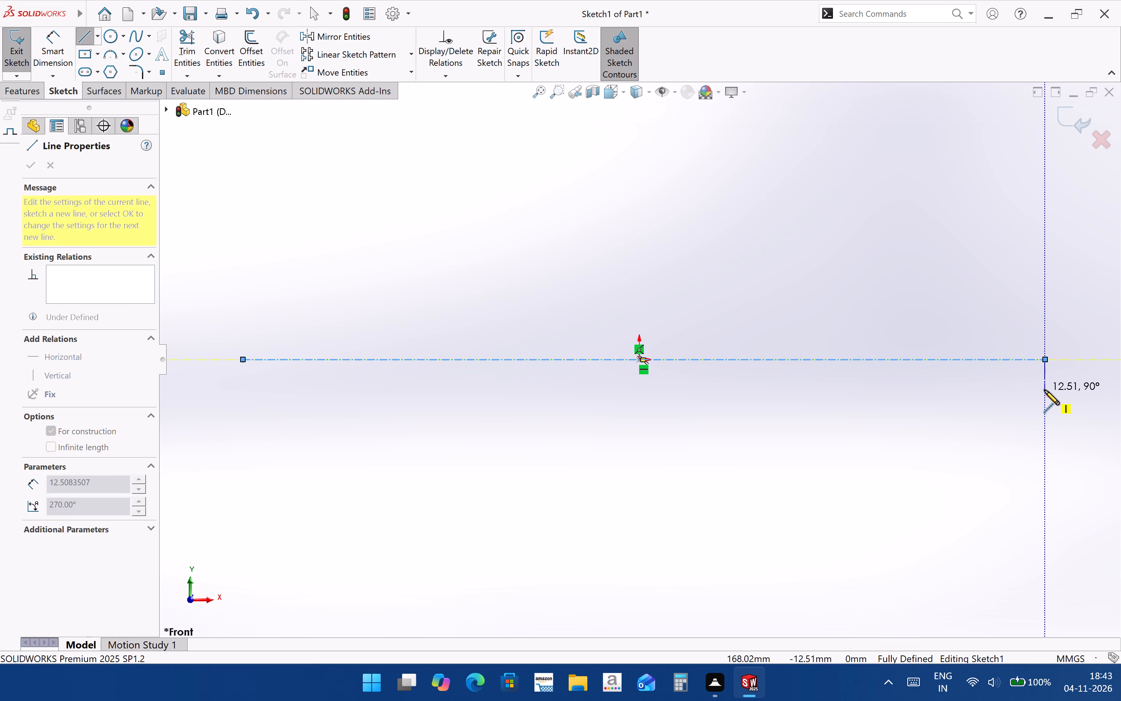
{"action": "key", "text": "Escape"}
Sketch a vertical centerline about 195 mm long passing through the origin.
{"action": "left_click", "coordinate": [95, 36]}
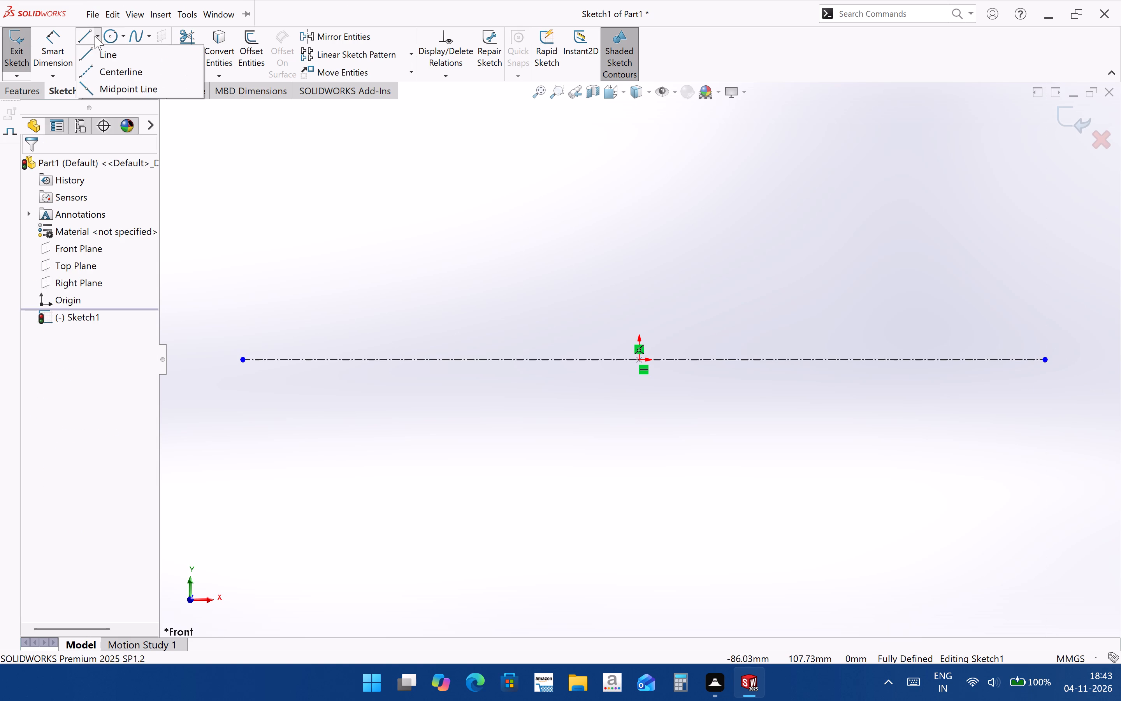
{"action": "left_click", "coordinate": [115, 69]}
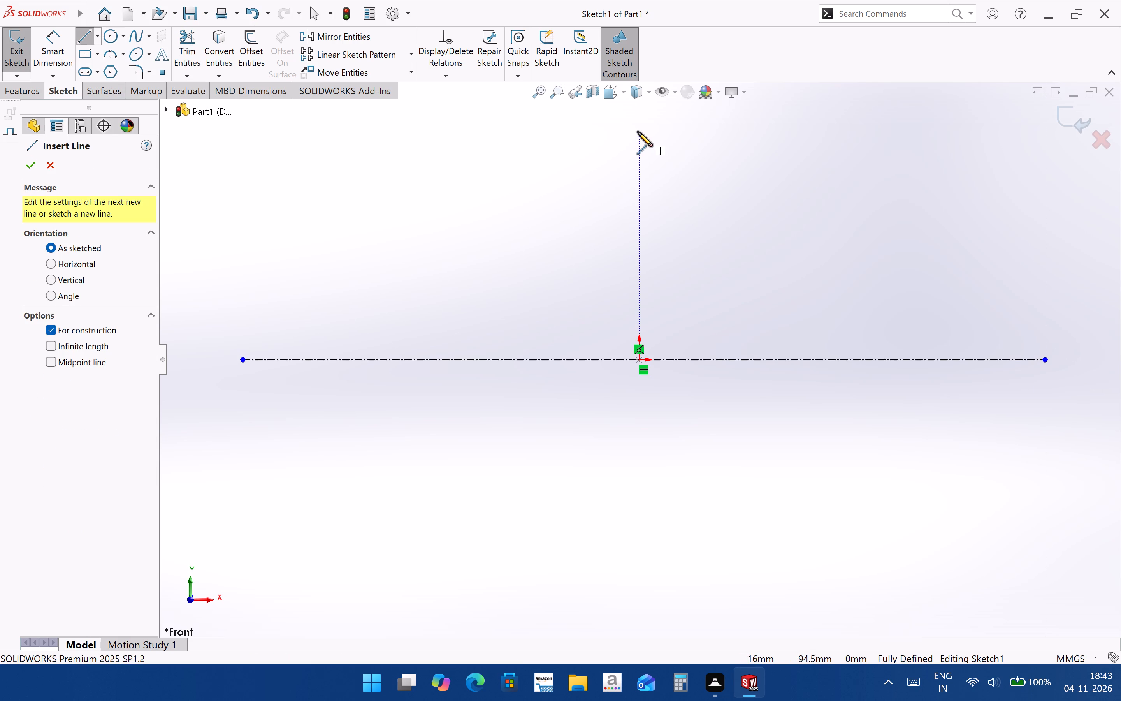
{"action": "left_click", "coordinate": [638, 132]}
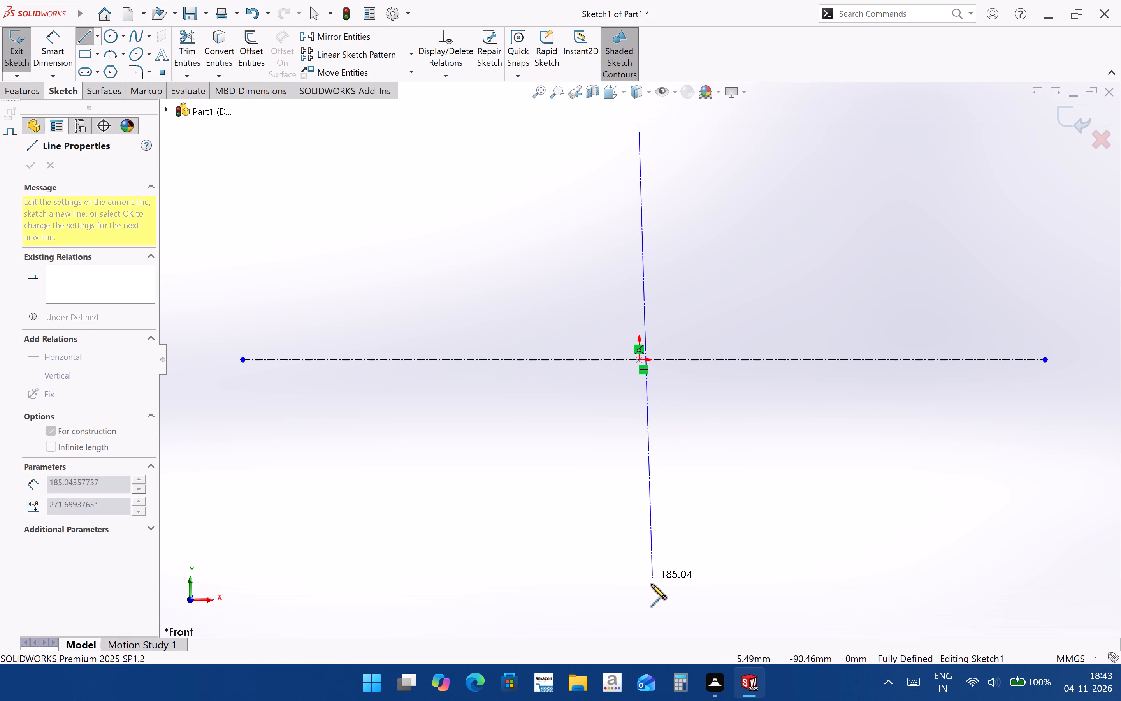
{"action": "left_click", "coordinate": [640, 602]}
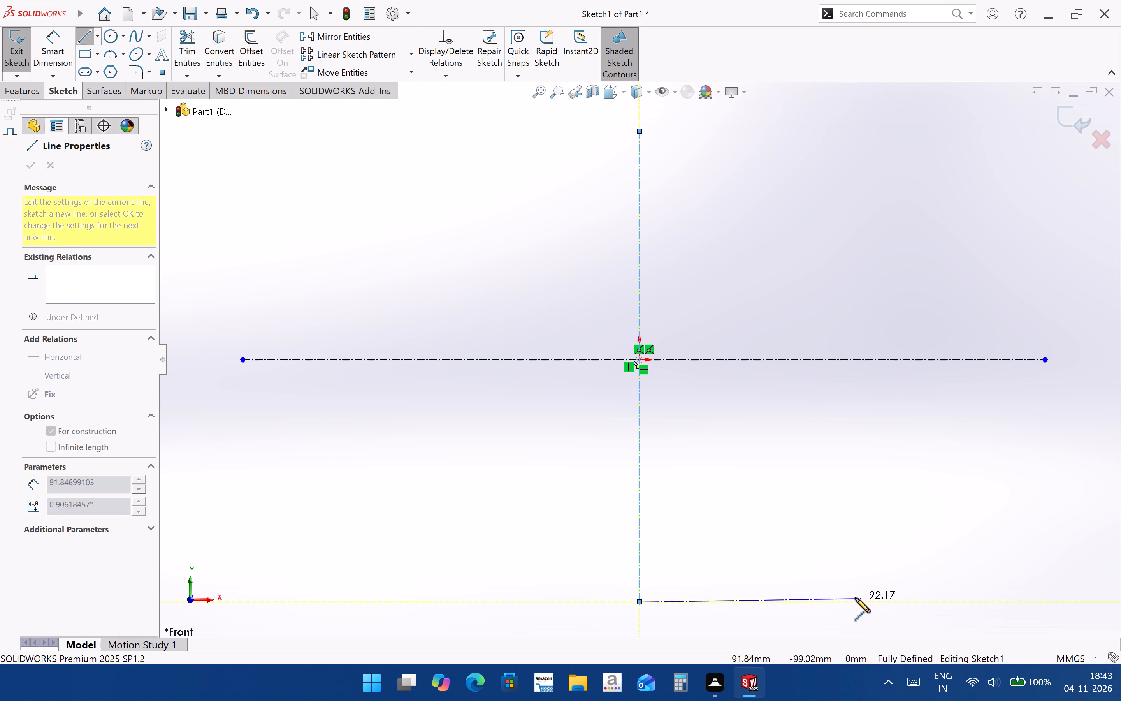
{"action": "key", "text": "Escape"}
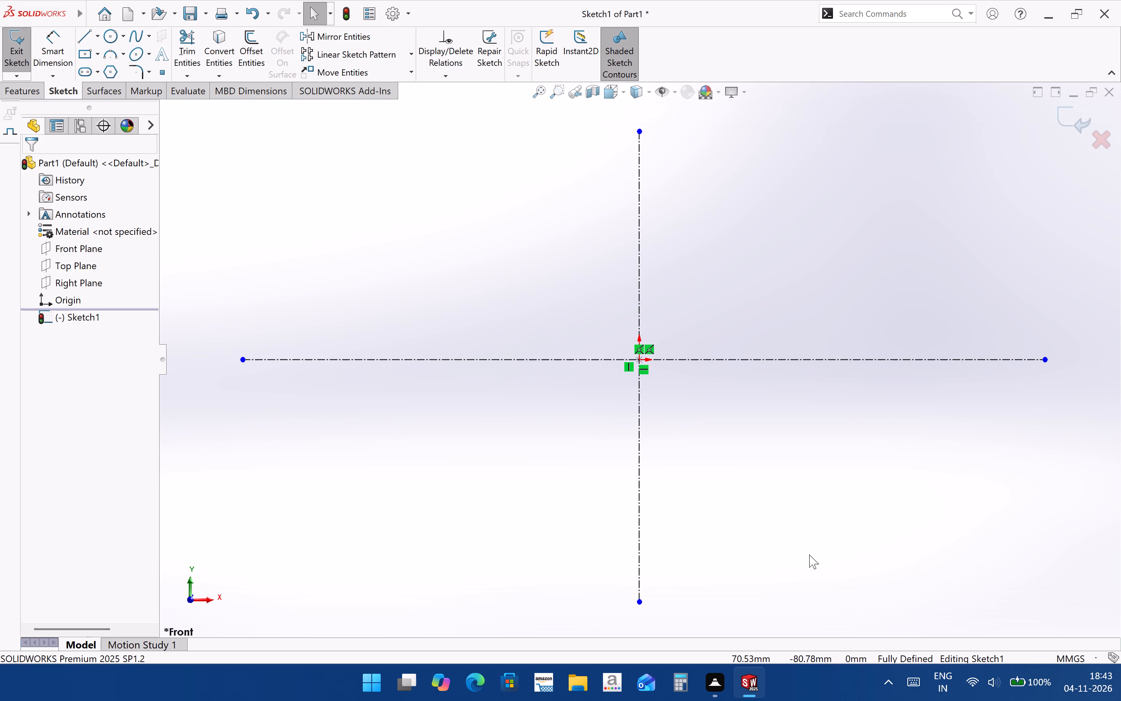
Sketch a circle centred on the origin and dimension its diameter as 35 mm.
{"action": "left_click", "coordinate": [108, 39]}
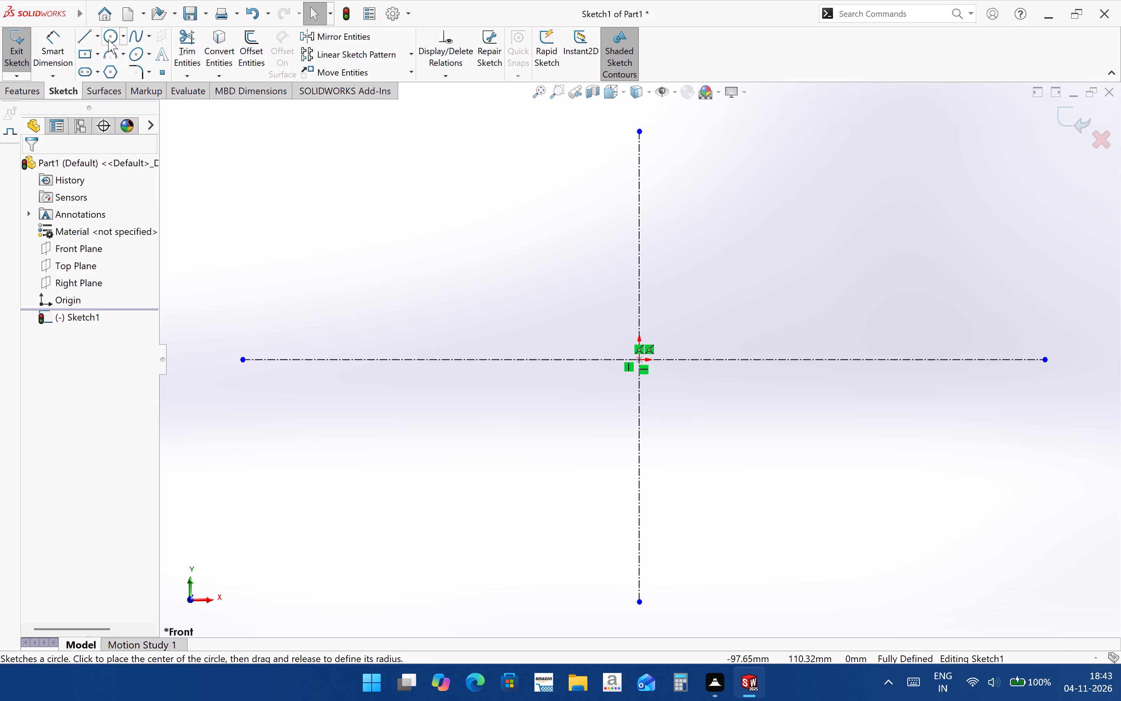
{"action": "left_click", "coordinate": [639, 361]}
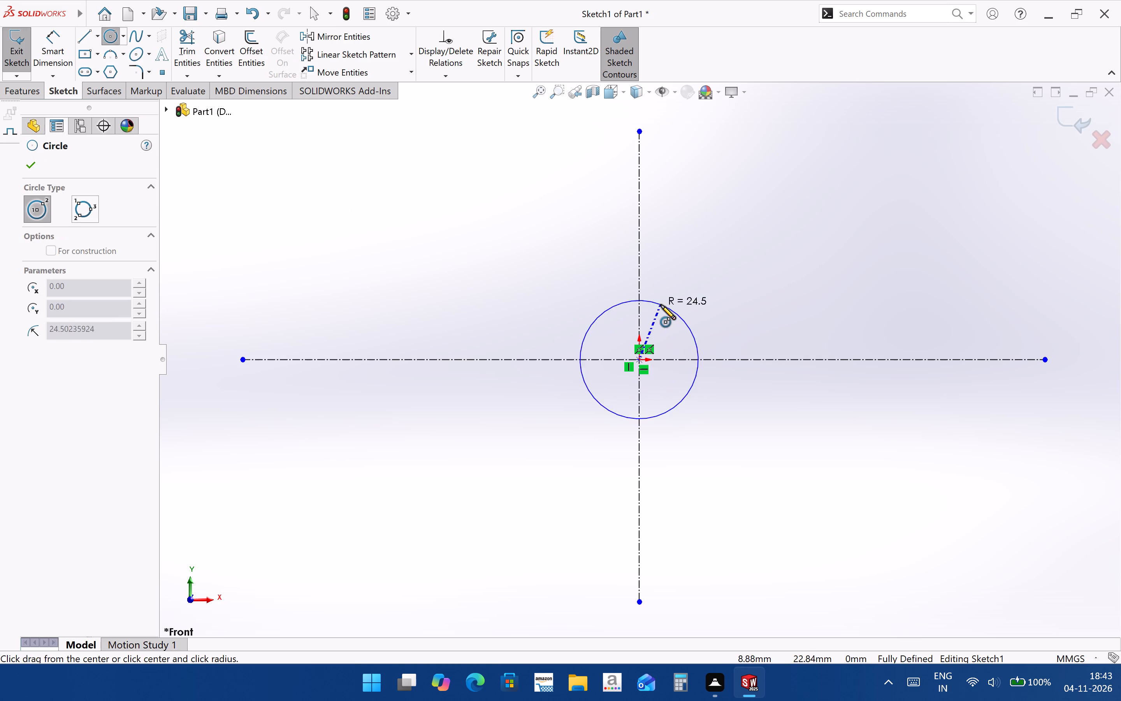
{"action": "left_click", "coordinate": [661, 305]}
{"action": "left_click", "coordinate": [62, 49]}
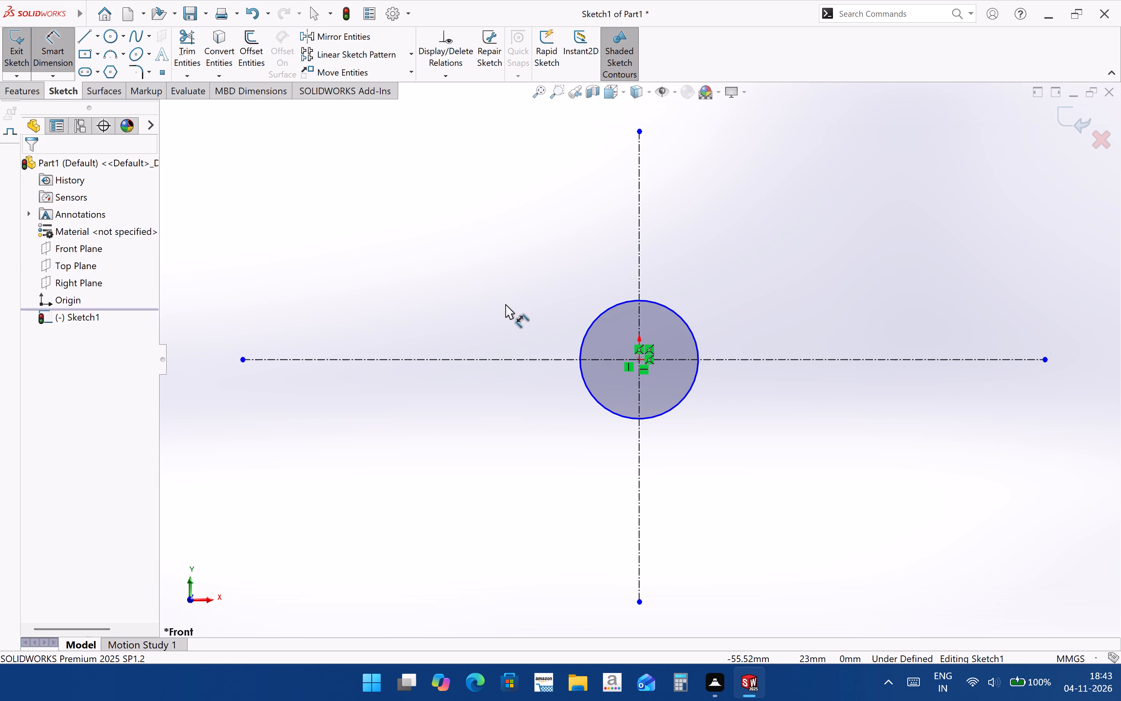
{"action": "left_click", "coordinate": [594, 319]}
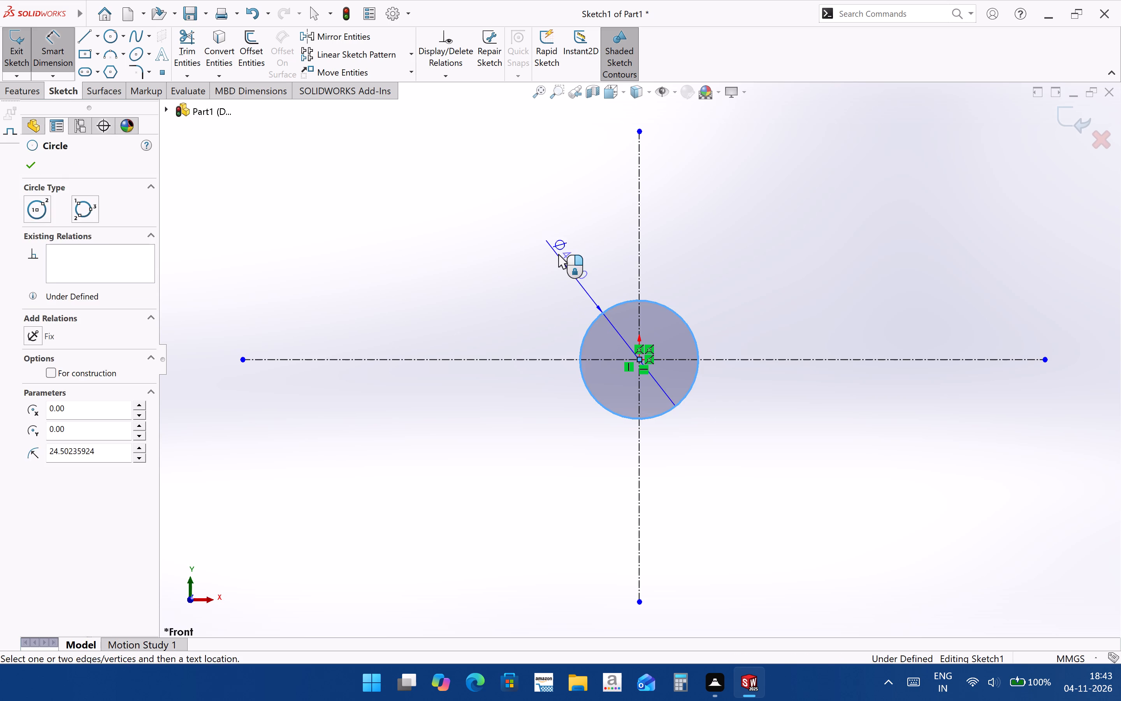
{"action": "left_click", "coordinate": [558, 254]}
{"action": "type", "text": "35"}
{"action": "key", "text": "Return"}
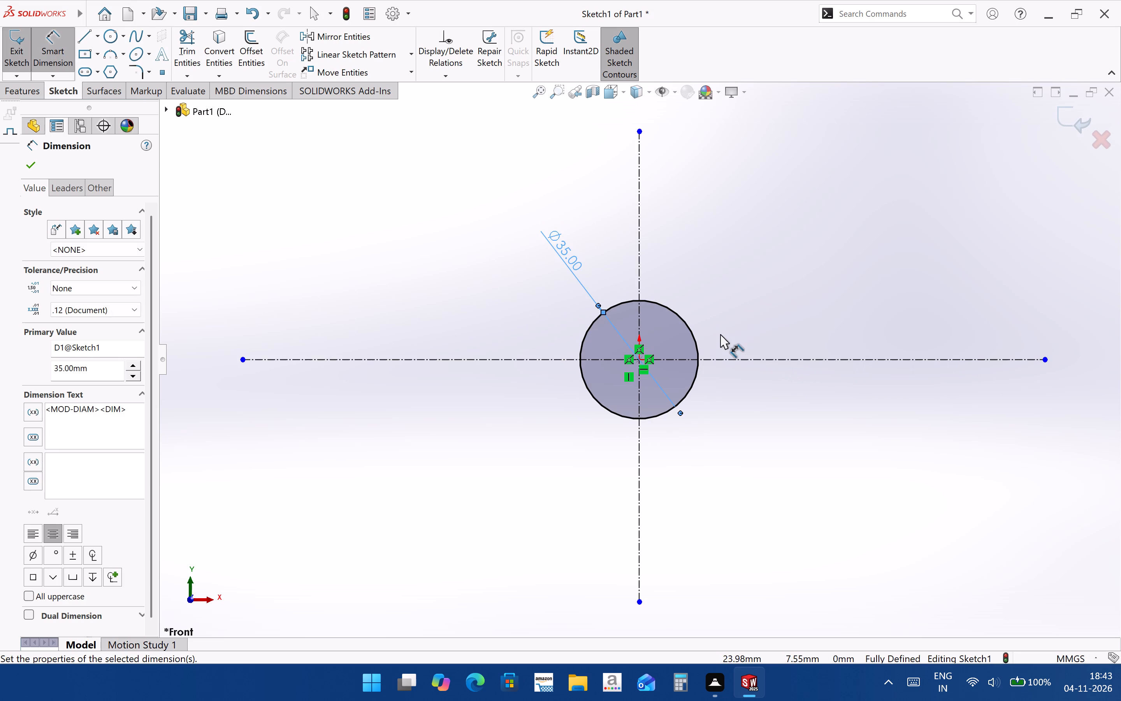
Set the circle's diameter to 70 mm.
{"action": "double_click", "coordinate": [567, 254]}
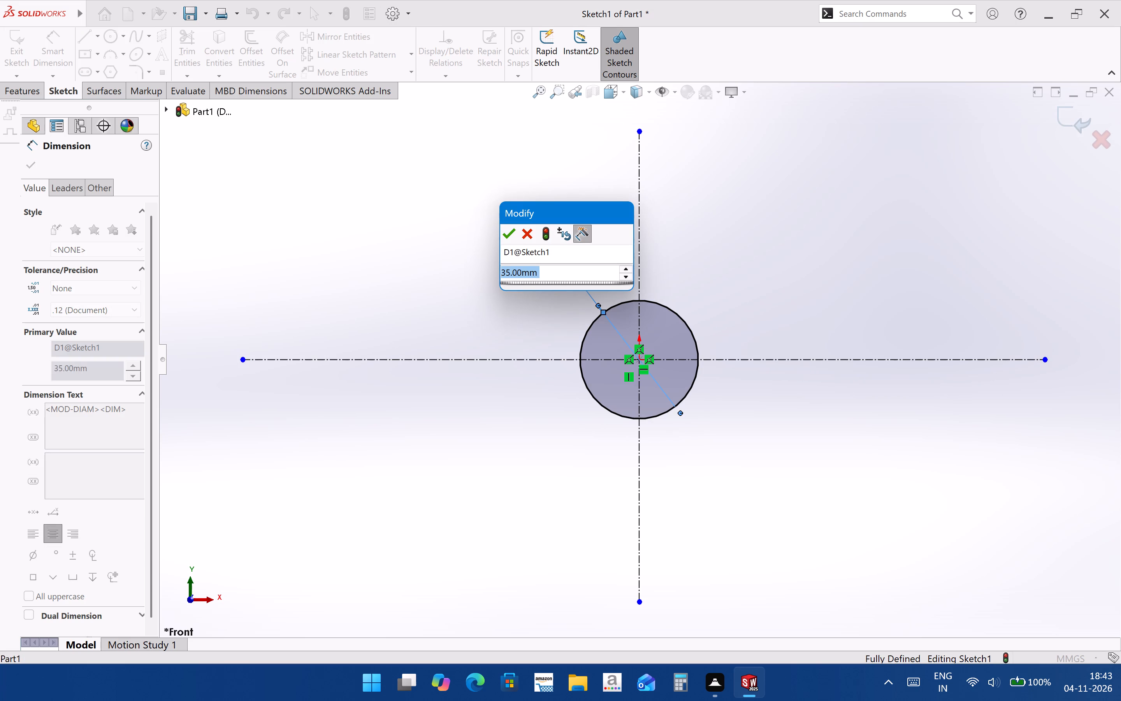
{"action": "type", "text": "70"}
{"action": "key", "text": "Return"}
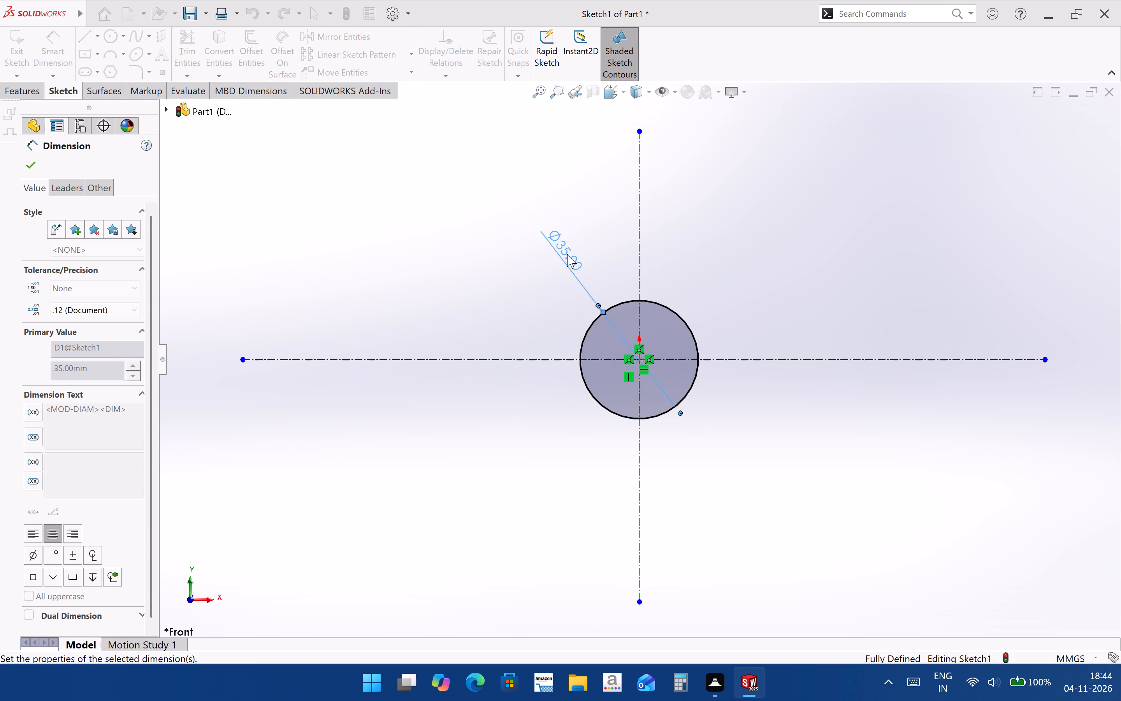
Sketch a horizontal line about 63 mm long running right from the circle's top quadrant point.
{"action": "scroll", "coordinate": [589, 375], "scroll_direction": "up", "scroll_amount": 2}
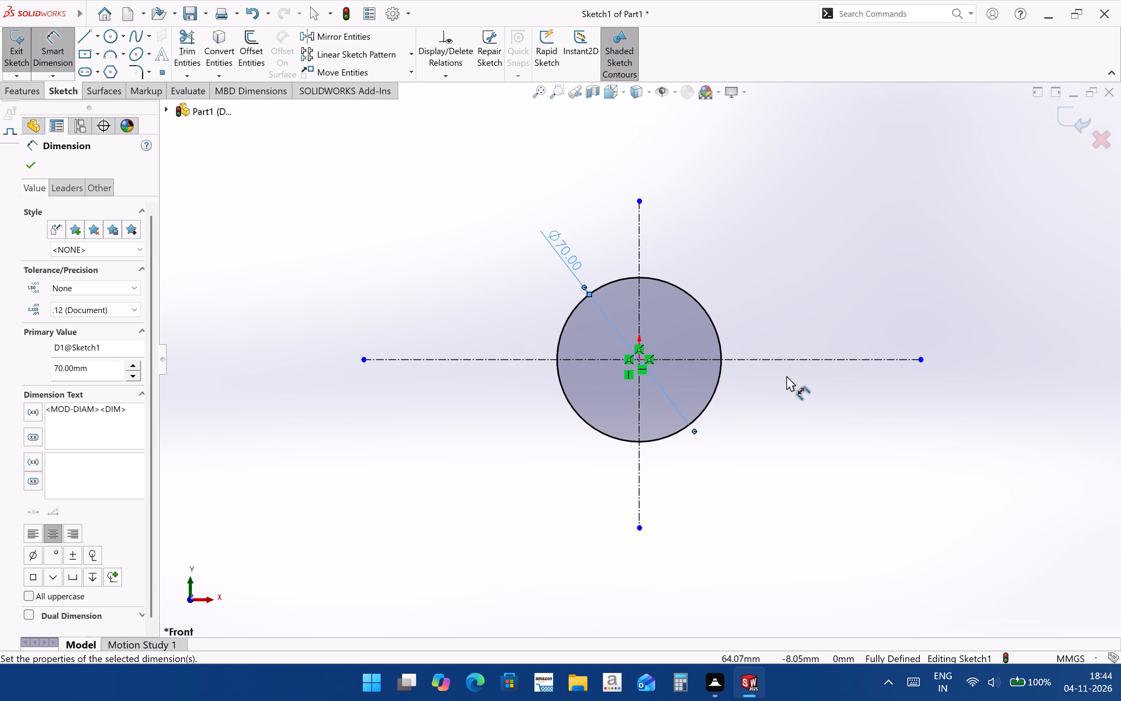
{"action": "left_click", "coordinate": [84, 36]}
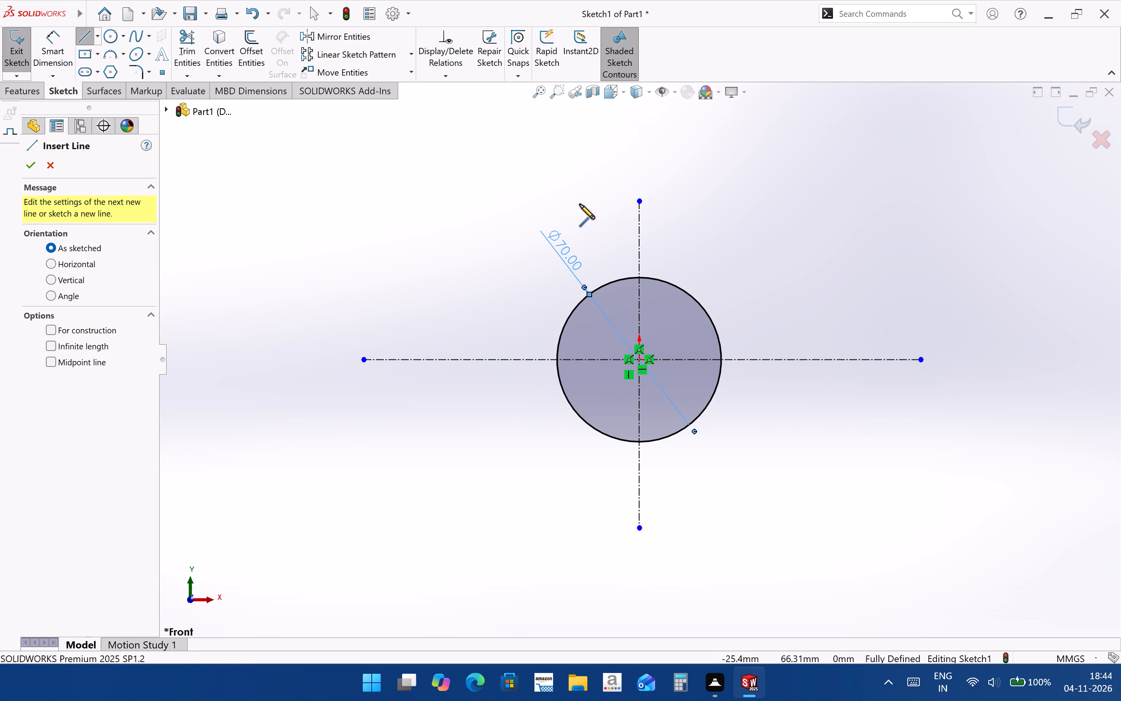
{"action": "left_click", "coordinate": [638, 277]}
{"action": "left_click", "coordinate": [787, 277]}
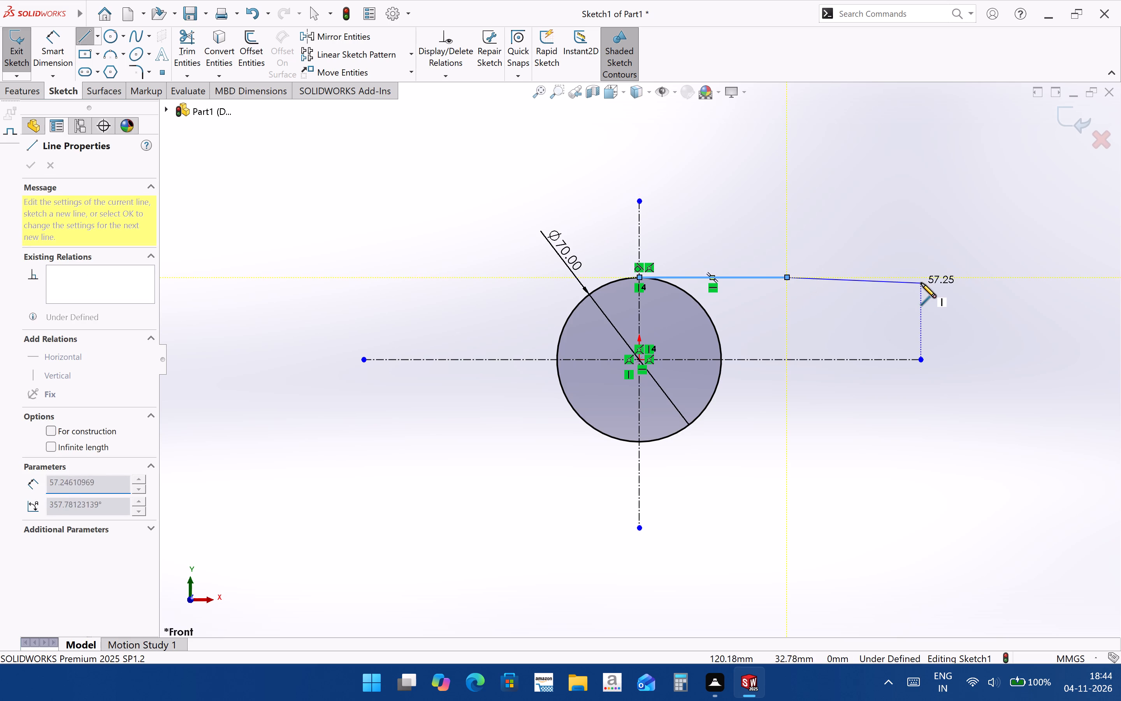
{"action": "key", "text": "Escape"}
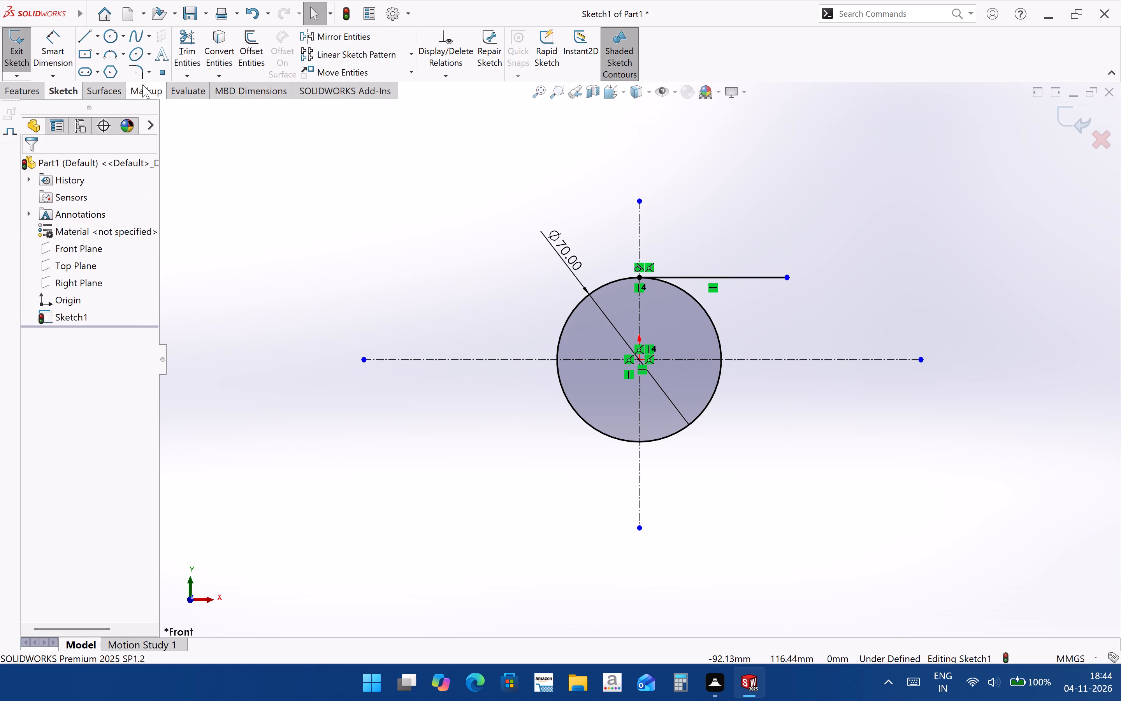
Dimension the horizontal line at the circle's top with a length of 40 mm.
{"action": "left_click", "coordinate": [60, 58]}
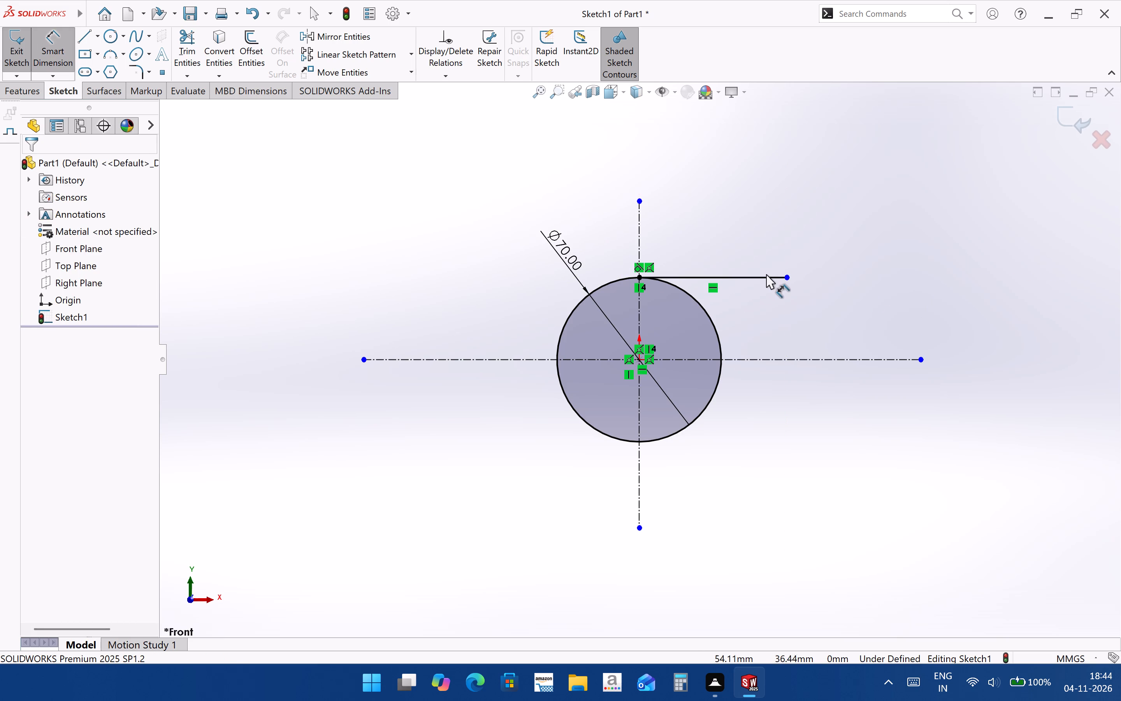
{"action": "left_click", "coordinate": [767, 278]}
{"action": "left_click", "coordinate": [763, 247]}
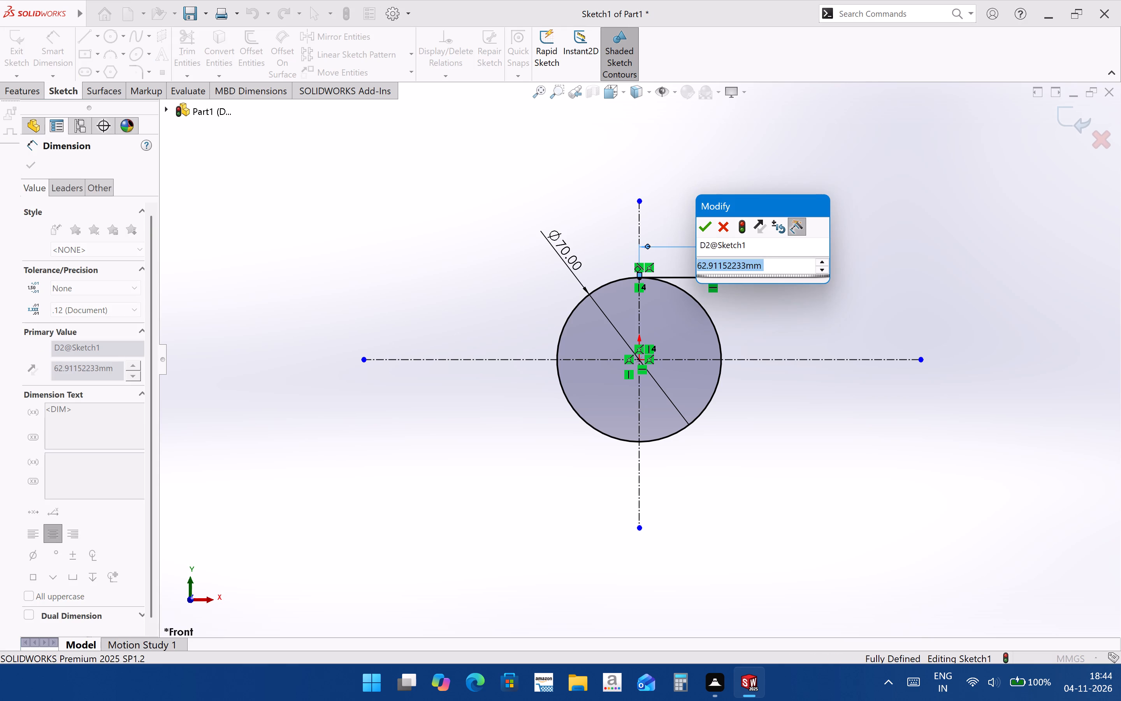
{"action": "key", "text": "4"}
{"action": "key", "text": "0"}
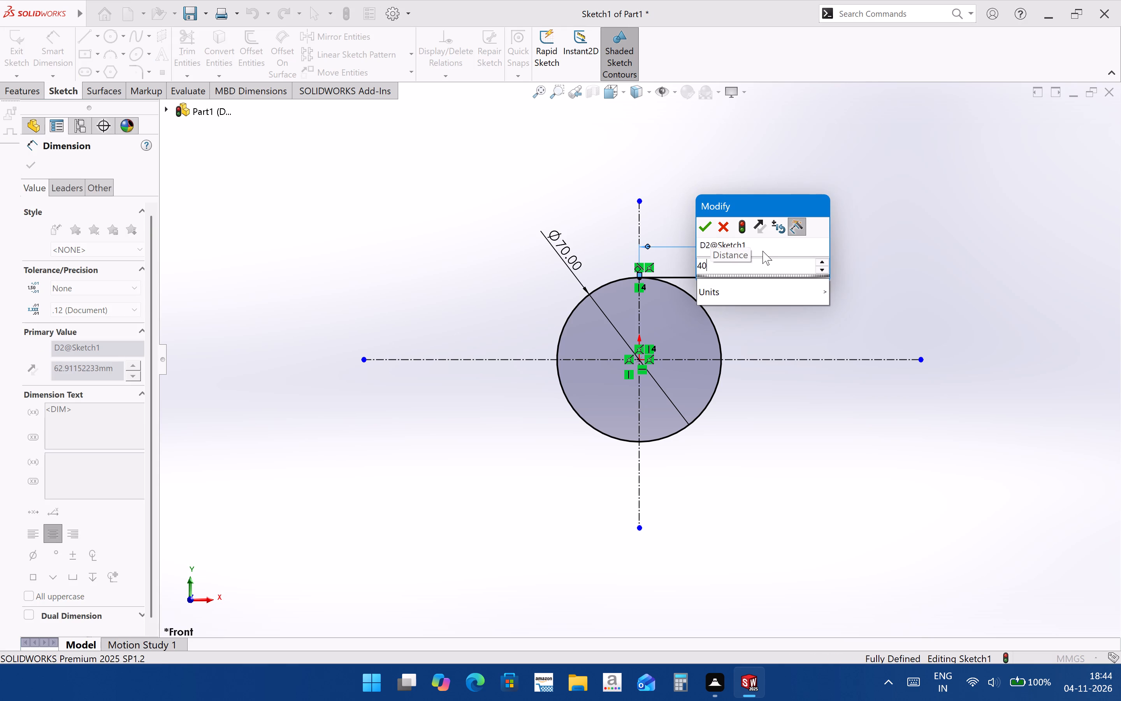
{"action": "key", "text": "Return"}
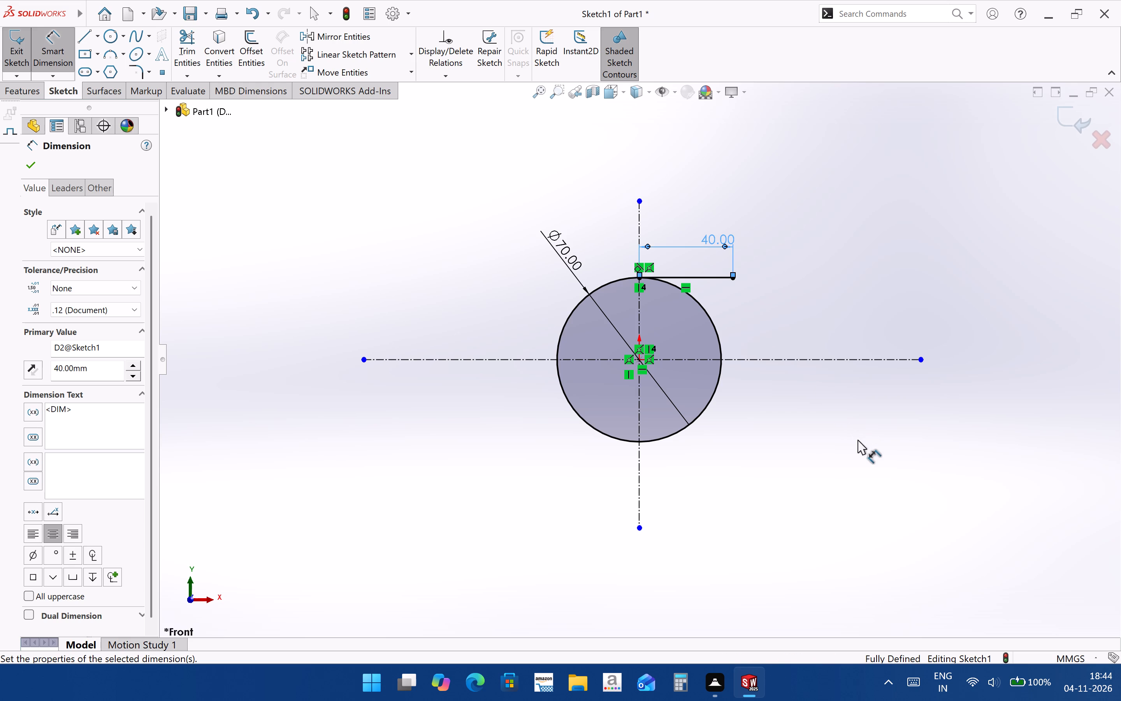
Mirror the 40 mm line about the horizontal centerline, keeping the original.
{"action": "scroll", "coordinate": [718, 285], "scroll_direction": "down", "scroll_amount": 2}
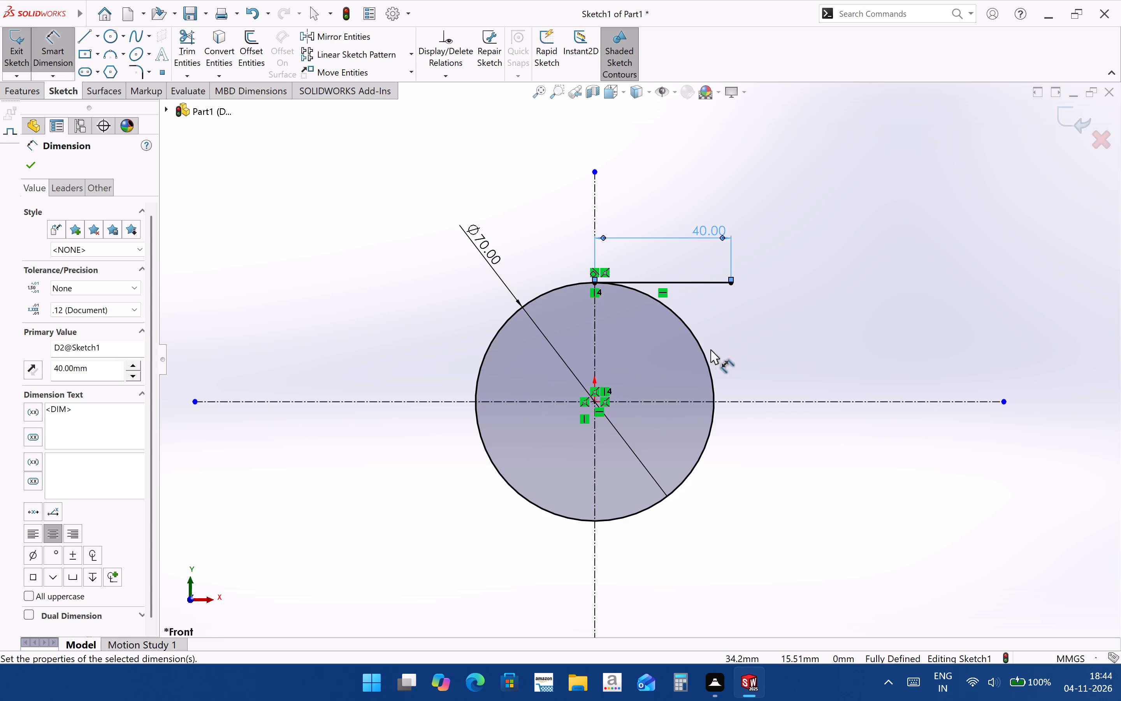
{"action": "left_click", "coordinate": [328, 33]}
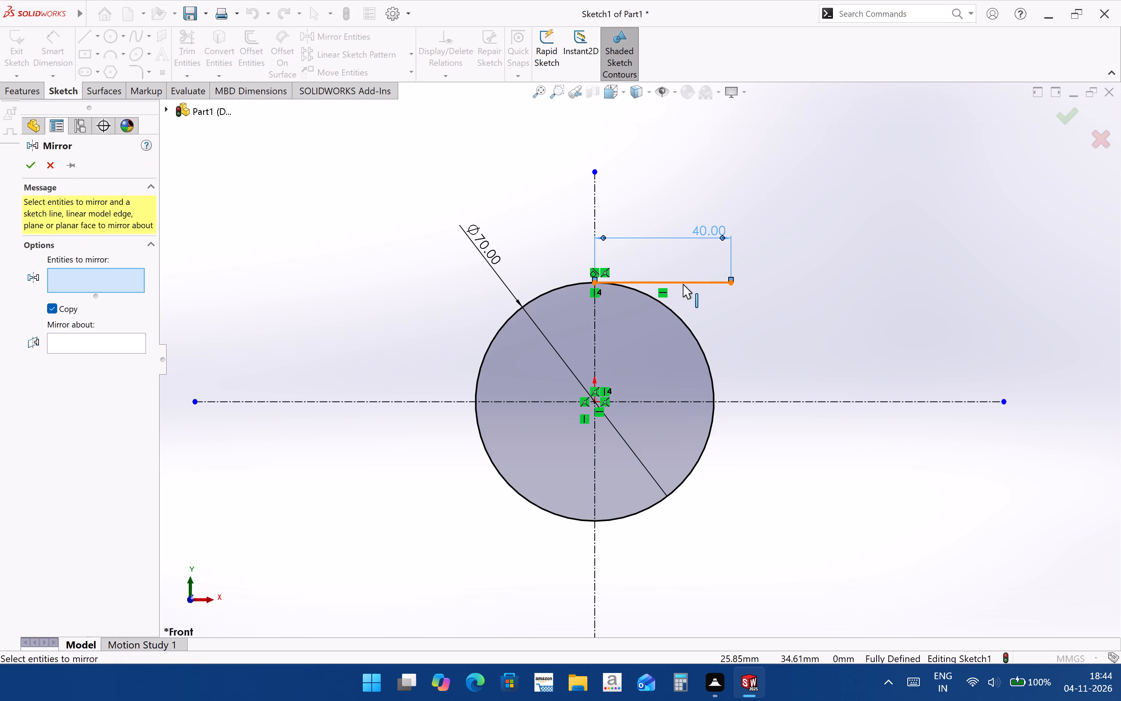
{"action": "left_click", "coordinate": [683, 284]}
{"action": "left_click", "coordinate": [57, 340]}
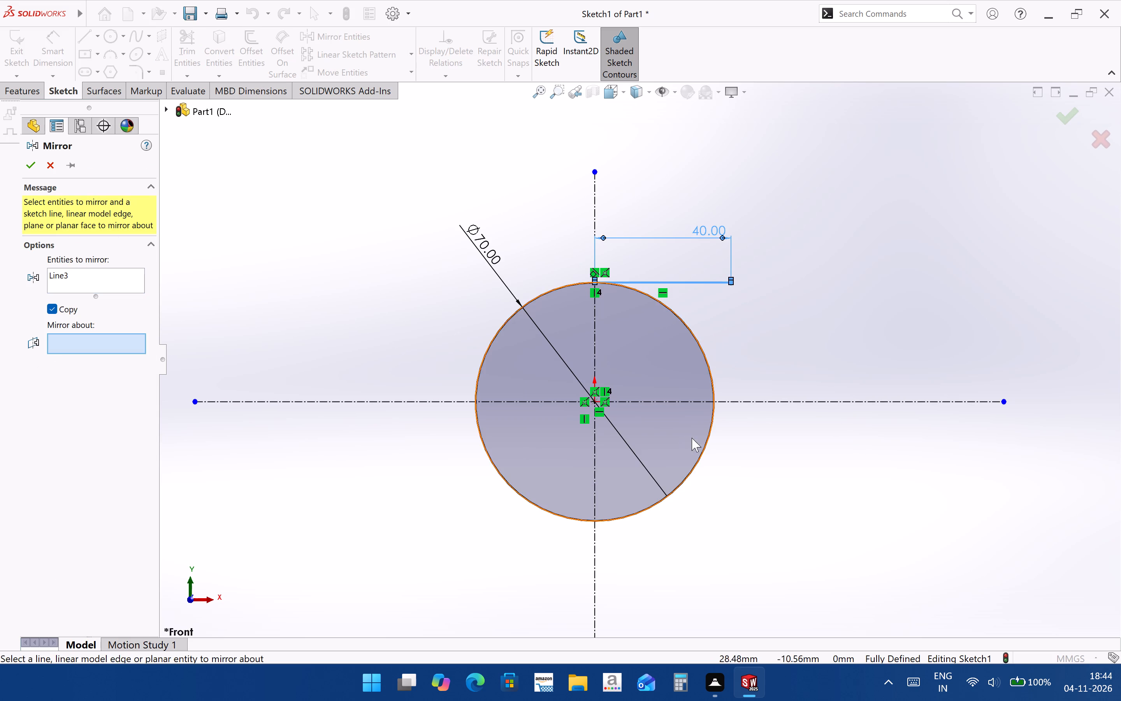
{"action": "left_click", "coordinate": [765, 399]}
{"action": "left_click", "coordinate": [765, 400]}
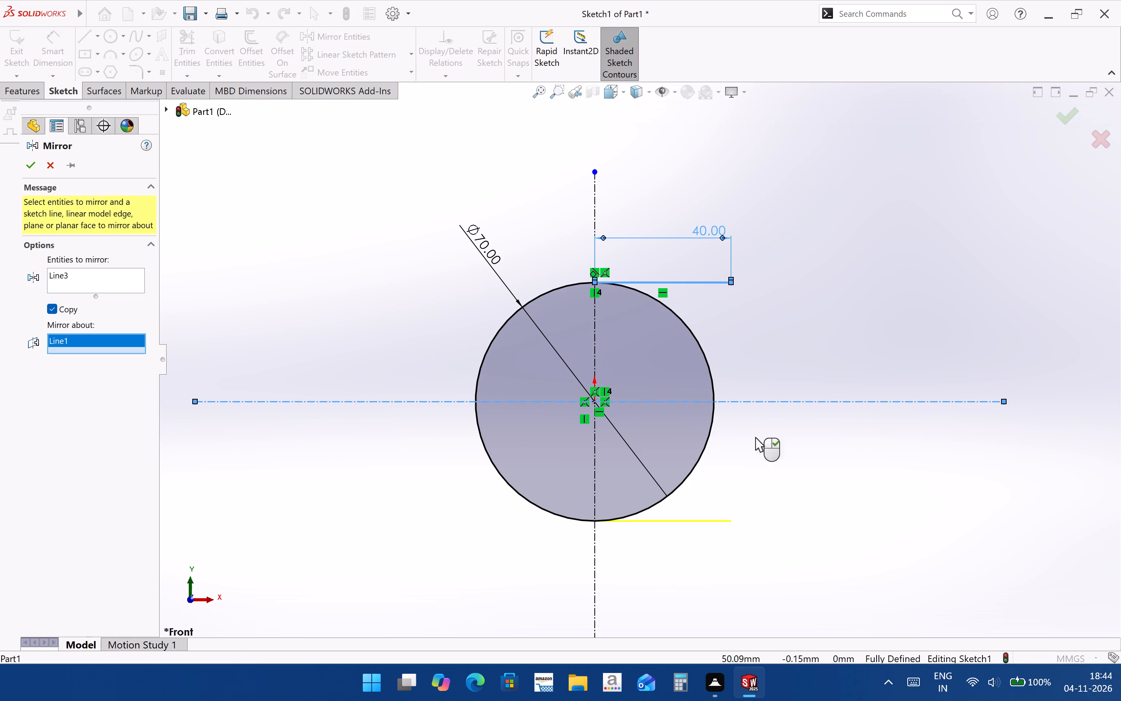
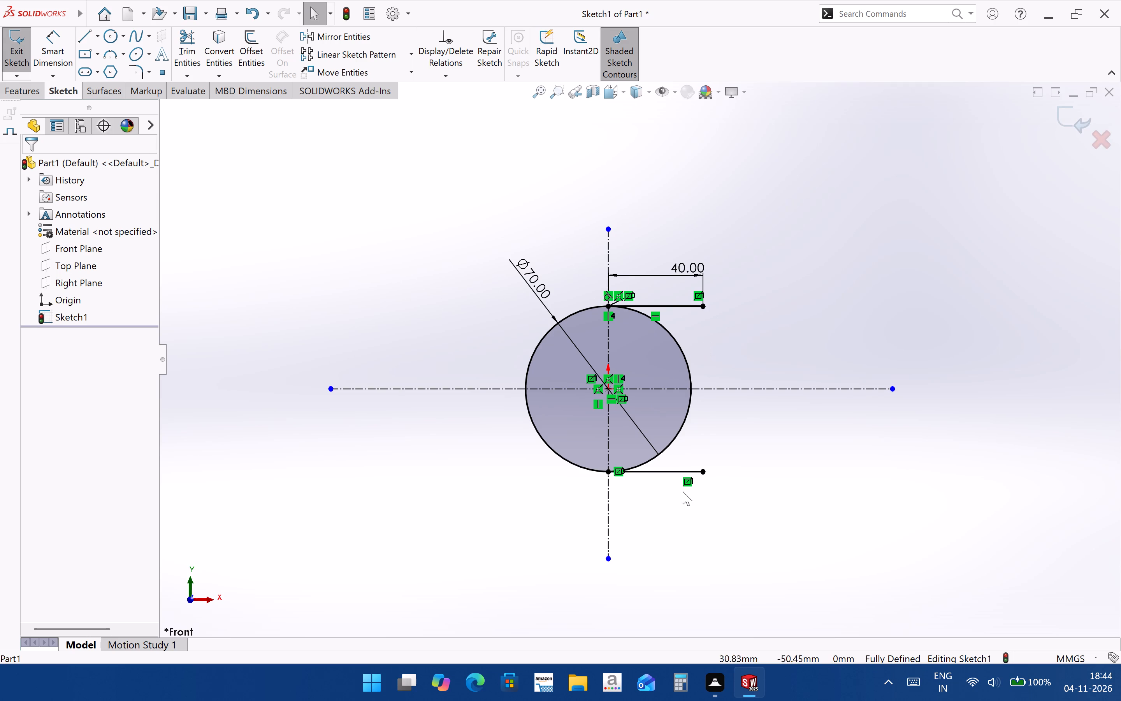
Trim away the right half of the 70 mm circle, leaving the left semicircle between the two 40 mm lines.
{"action": "left_click", "coordinate": [195, 48]}
{"action": "left_click_drag", "start_coordinate": [721, 370], "coordinate": [661, 378]}
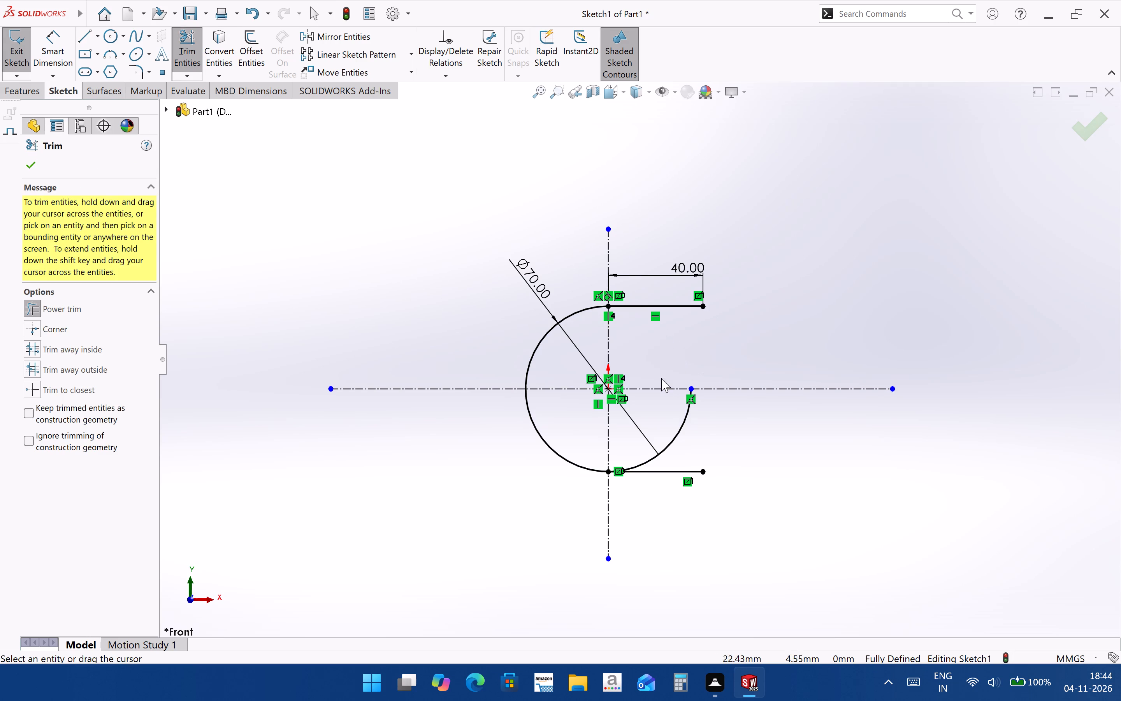
{"action": "left_click_drag", "start_coordinate": [712, 458], "coordinate": [658, 437]}
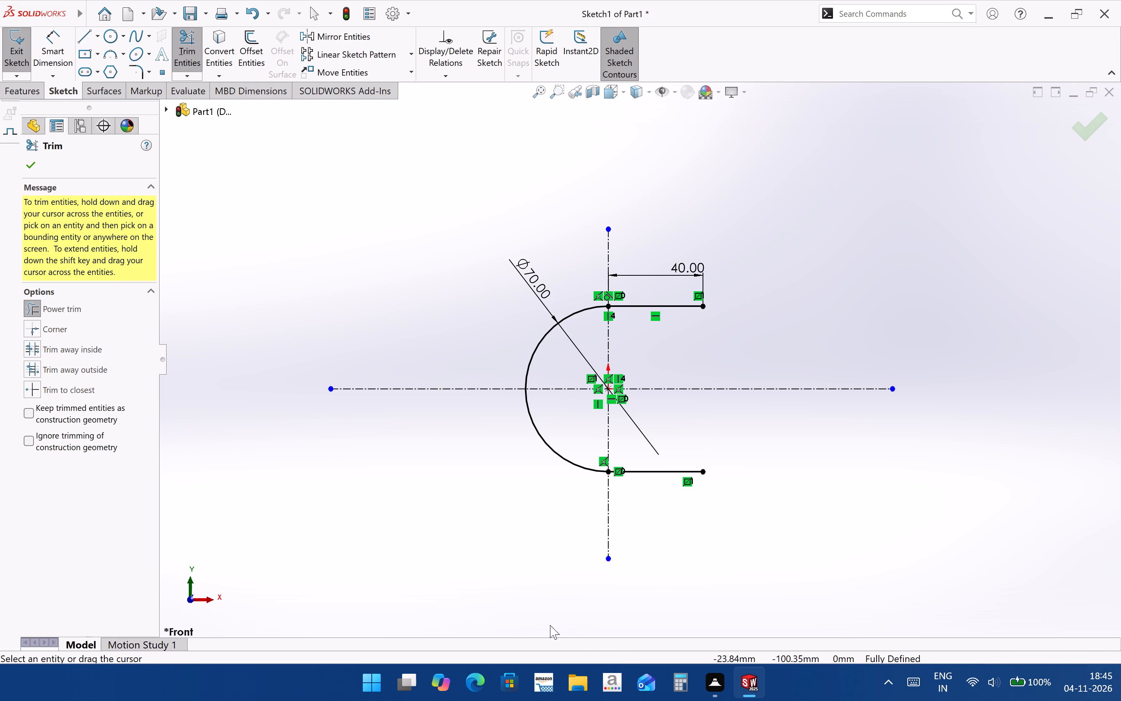
Sketch a circle about 17.5 mm in diameter just above the right end of the upper 40 mm line.
{"action": "left_click", "coordinate": [111, 37]}
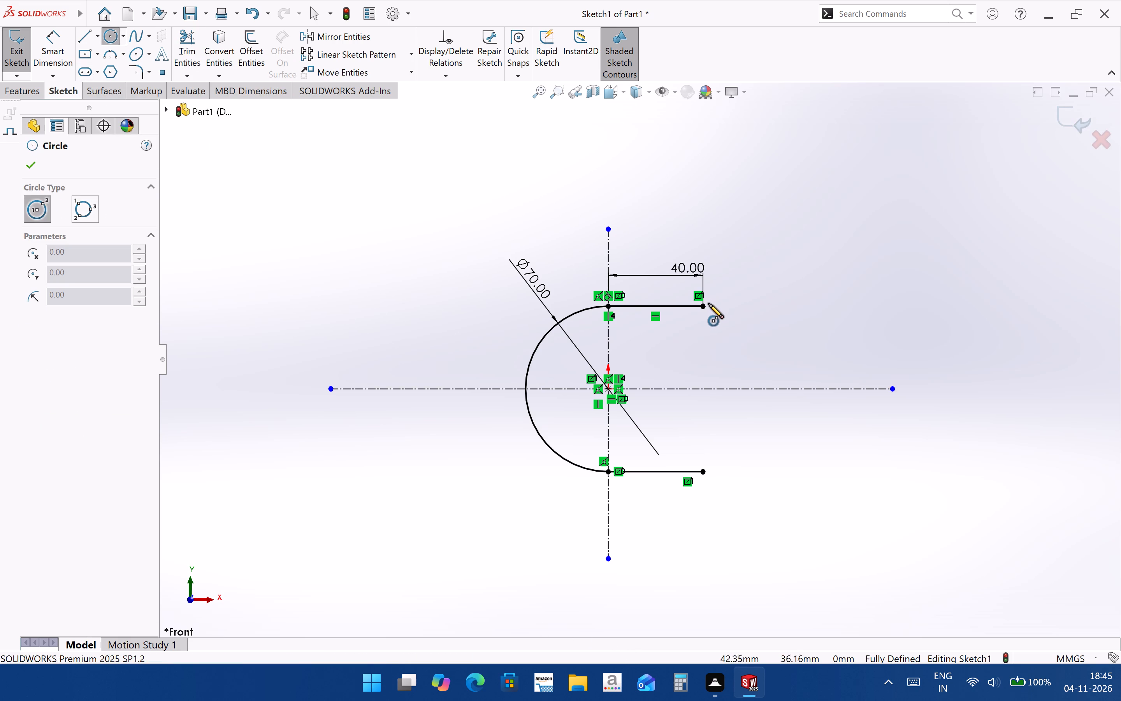
{"action": "left_click", "coordinate": [715, 275]}
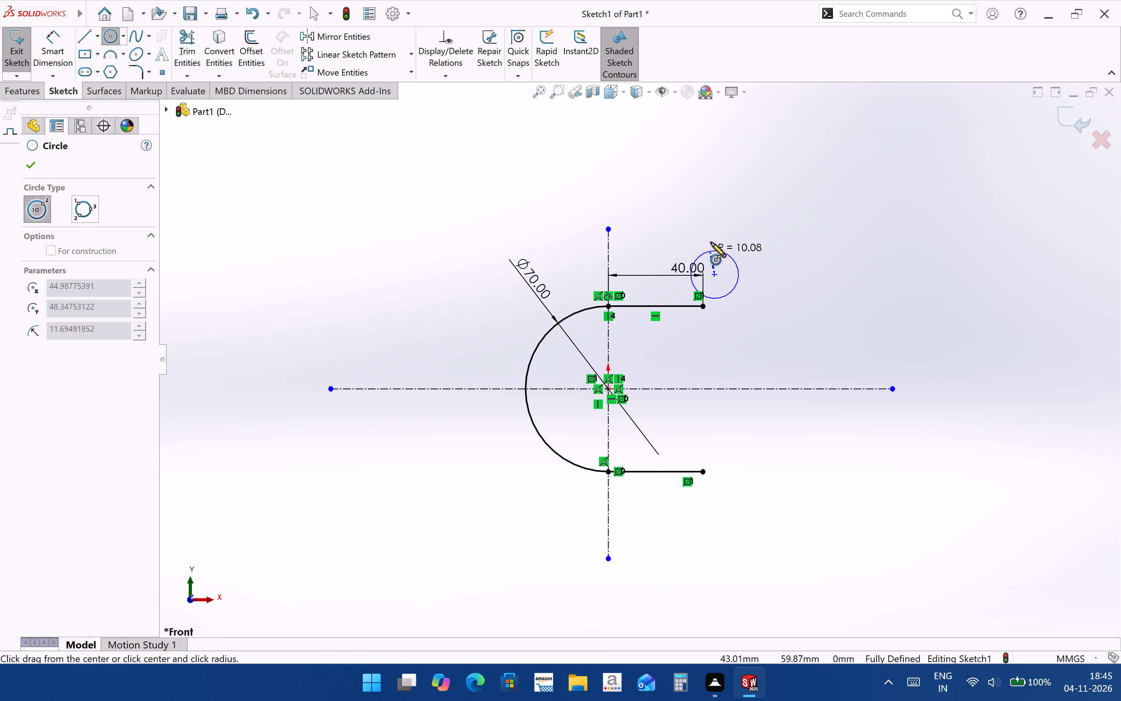
{"action": "left_click", "coordinate": [717, 254]}
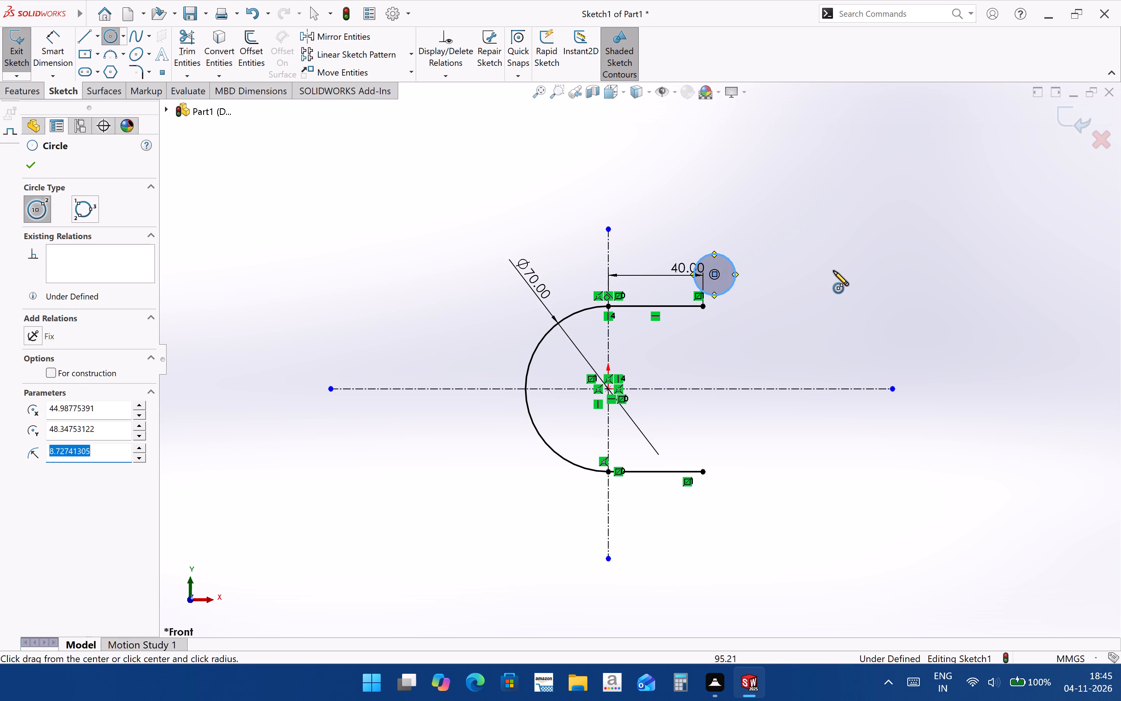
Dimension the new circle above the upper line with a diameter of 20 mm.
{"action": "left_click", "coordinate": [58, 46]}
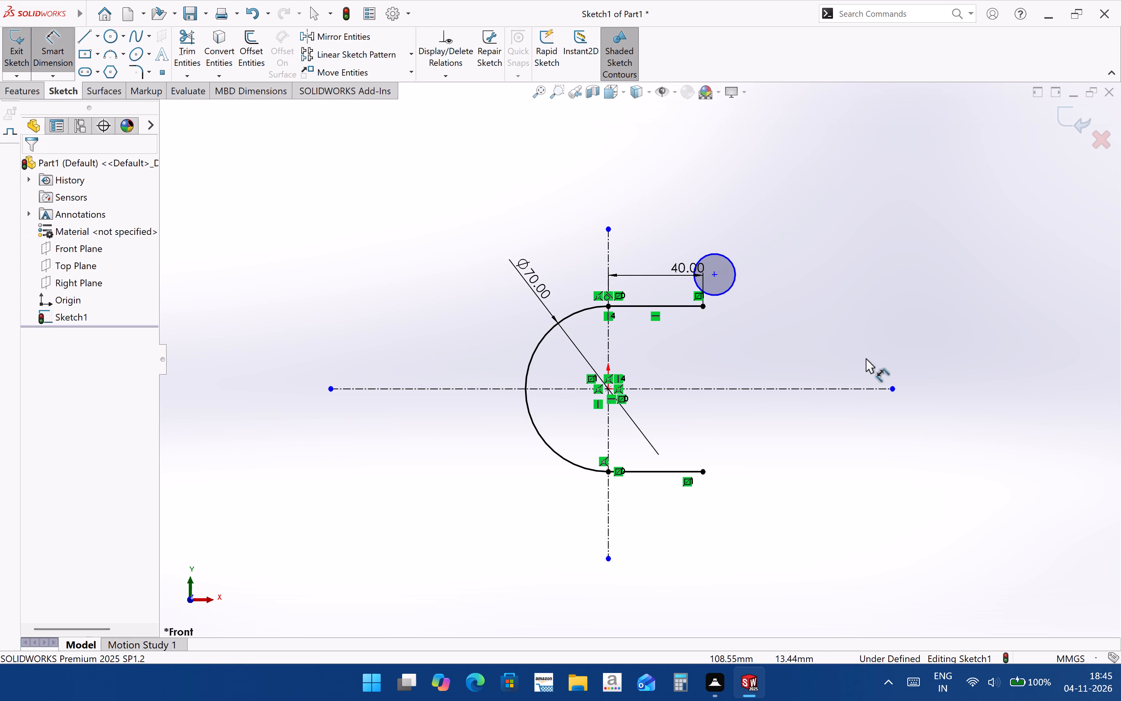
{"action": "scroll", "coordinate": [713, 296], "scroll_direction": "down", "scroll_amount": 3}
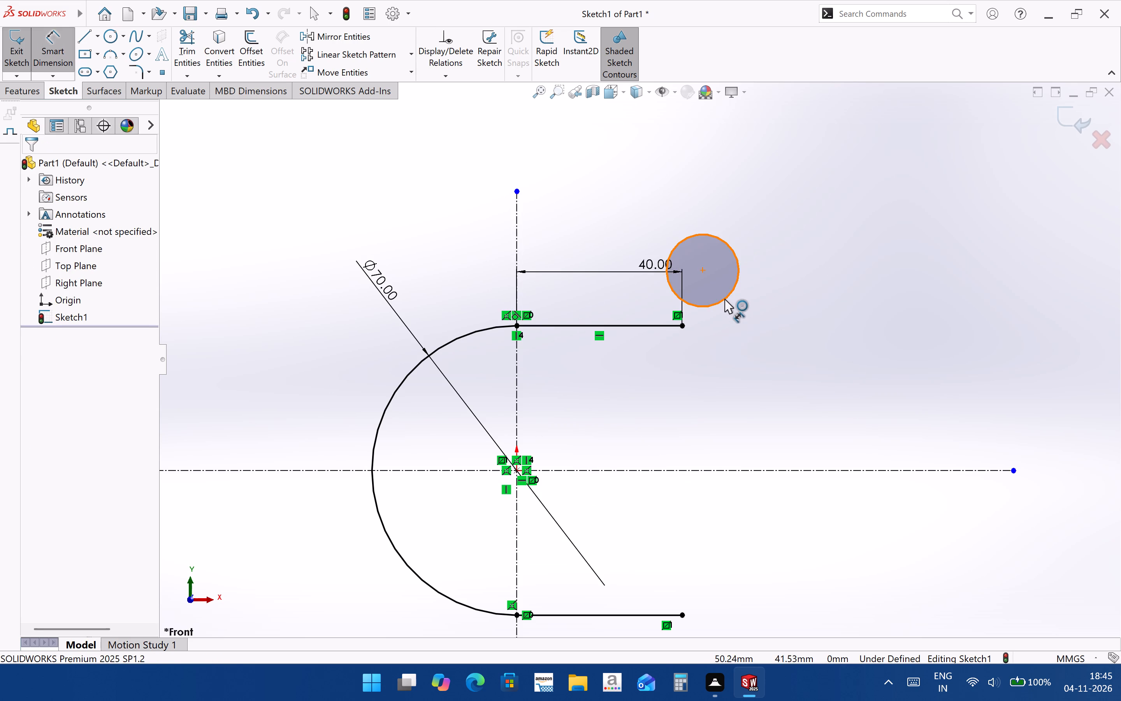
{"action": "left_click", "coordinate": [724, 299]}
{"action": "left_click", "coordinate": [804, 333]}
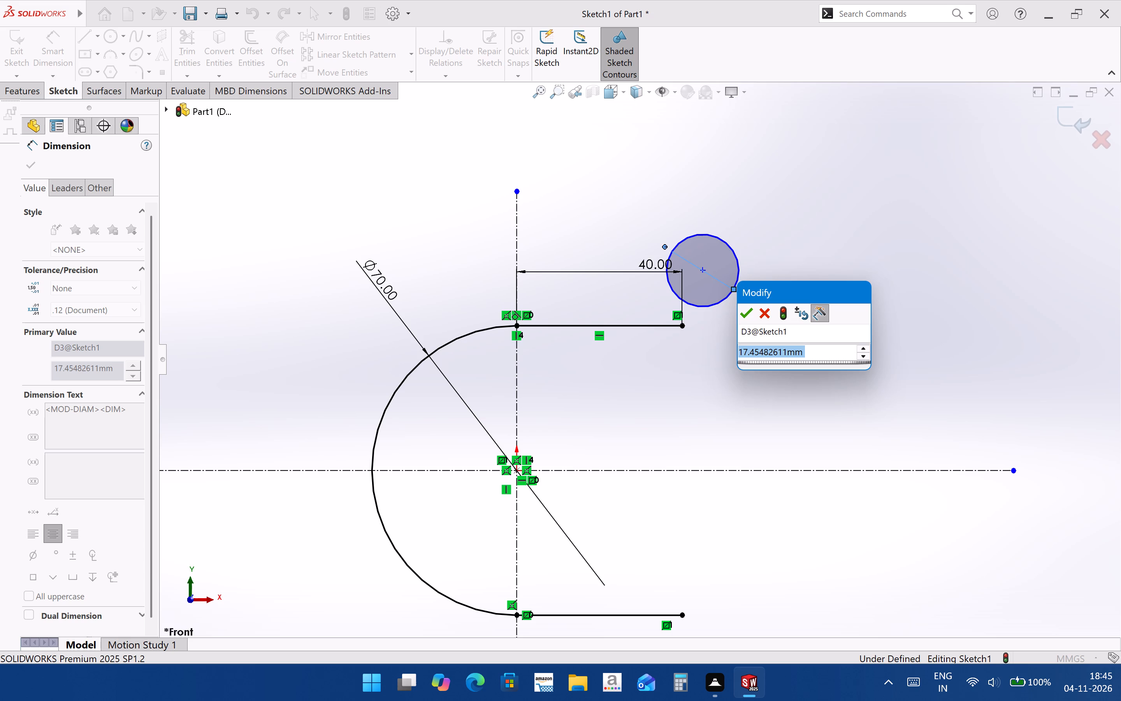
{"action": "key", "text": "2"}
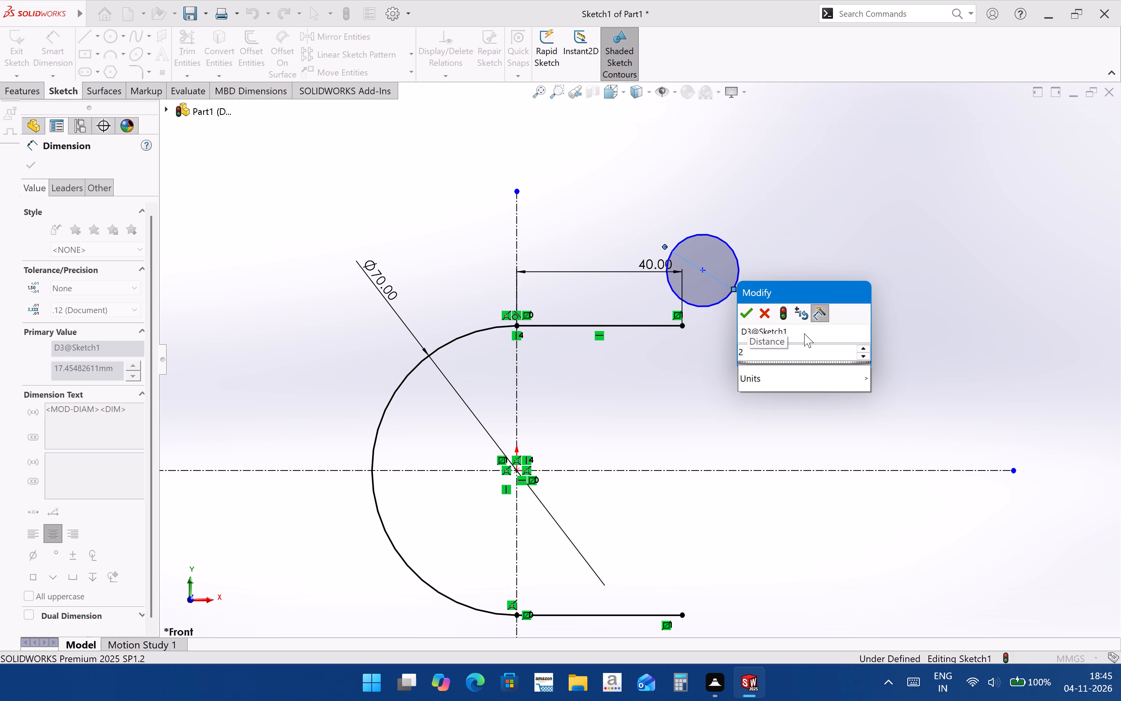
{"action": "key", "text": "0"}
{"action": "key", "text": "Return"}
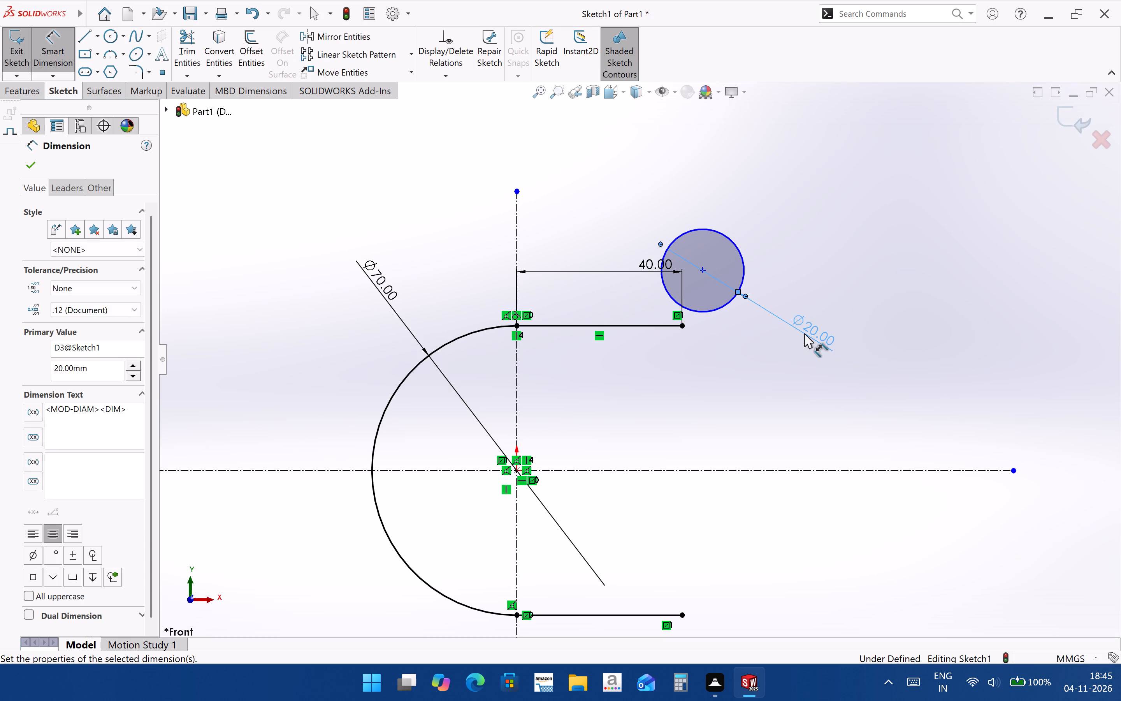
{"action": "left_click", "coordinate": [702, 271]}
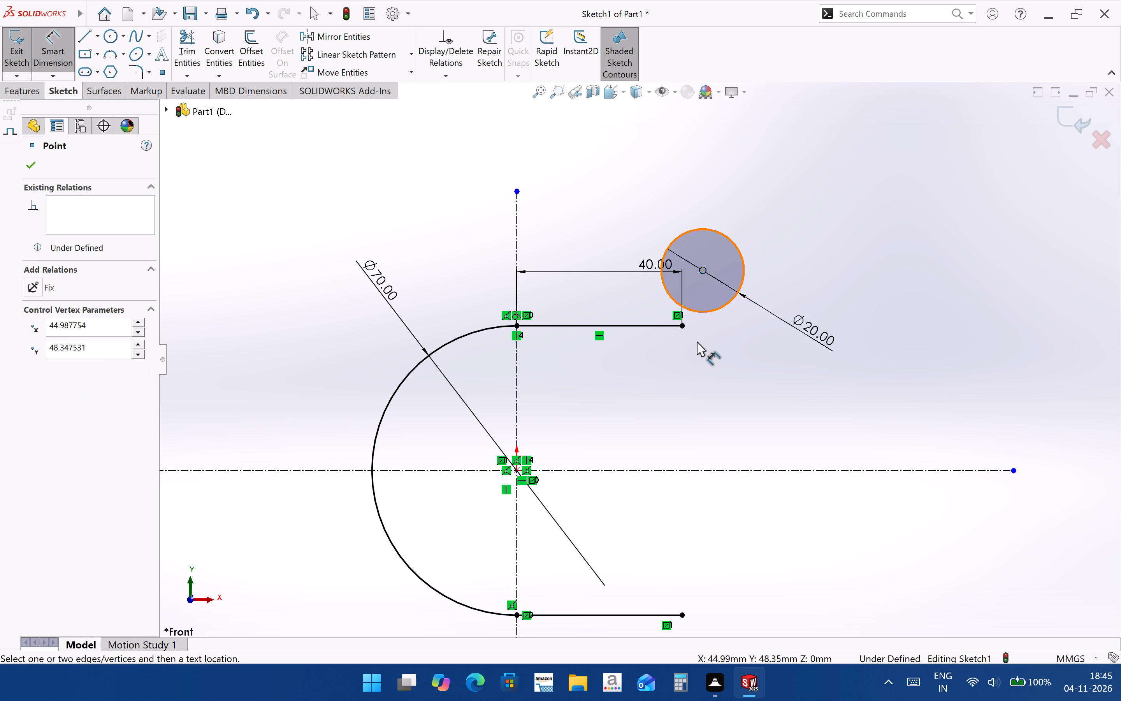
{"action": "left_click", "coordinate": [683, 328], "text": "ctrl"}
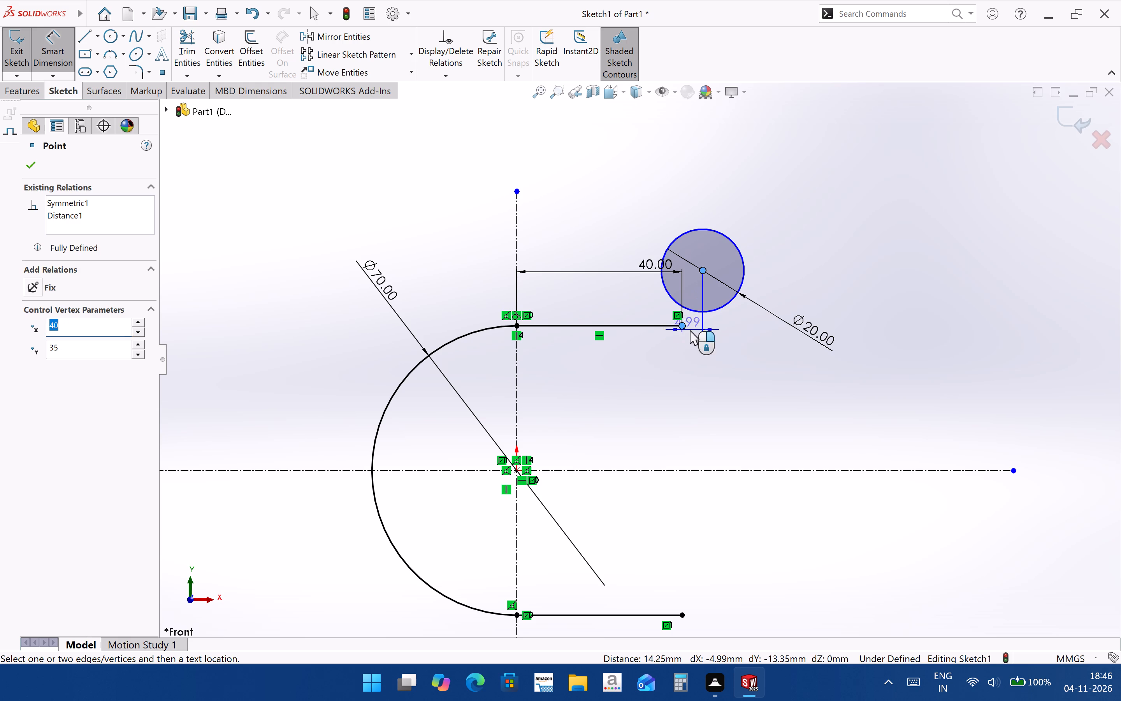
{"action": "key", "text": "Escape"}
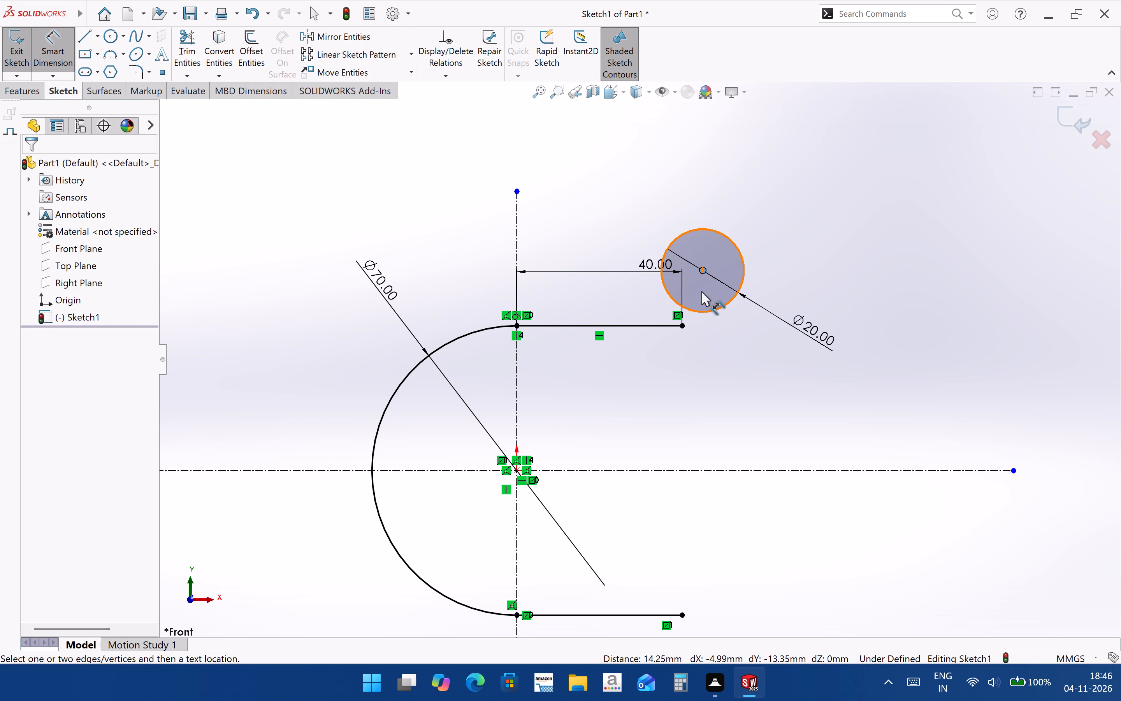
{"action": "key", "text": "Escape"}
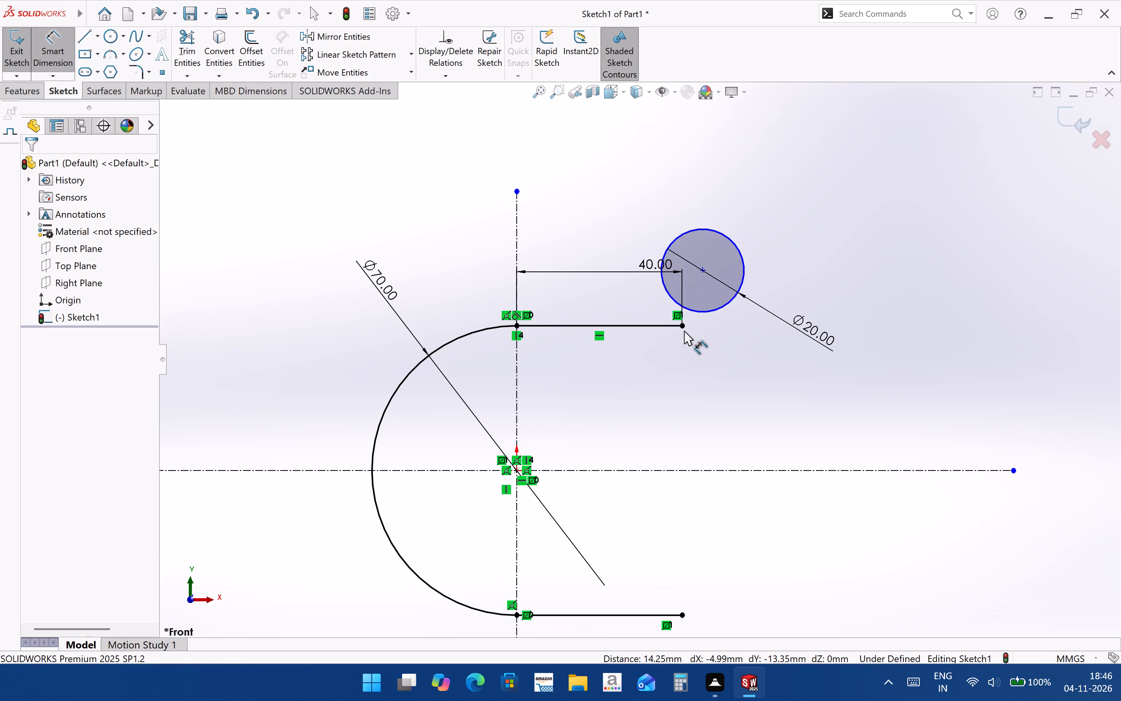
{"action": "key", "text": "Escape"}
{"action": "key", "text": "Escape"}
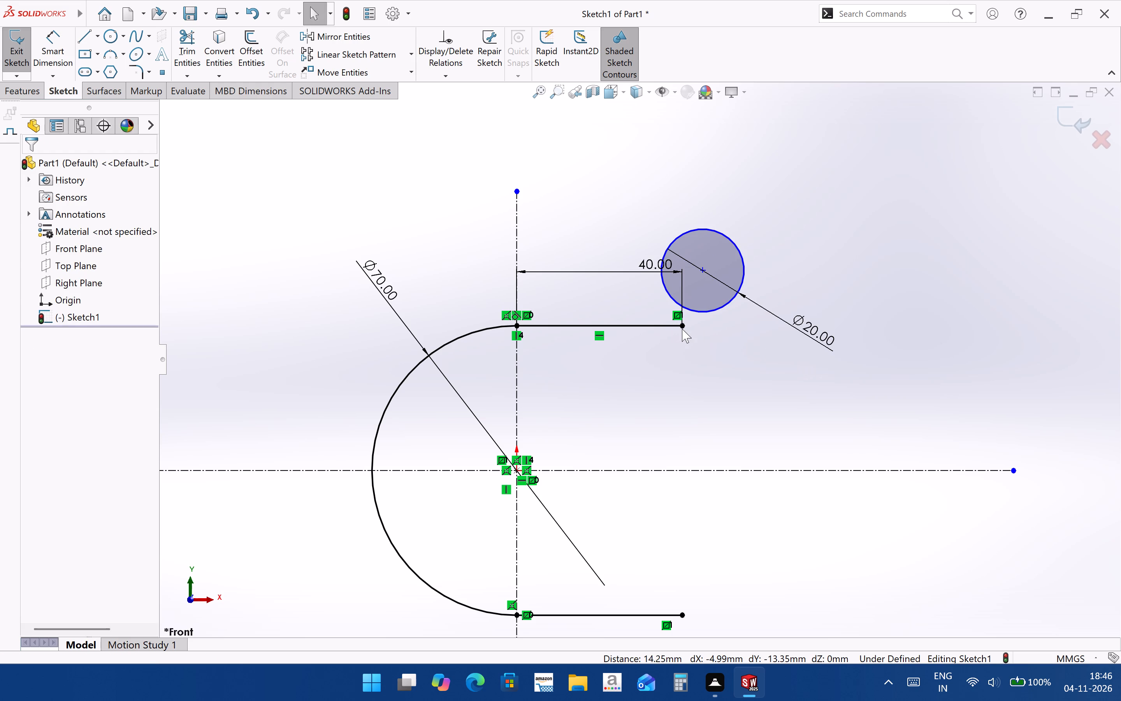
Add a vertical relation between the upper line's right endpoint and the 20 mm circle's center.
{"action": "left_click", "coordinate": [684, 327]}
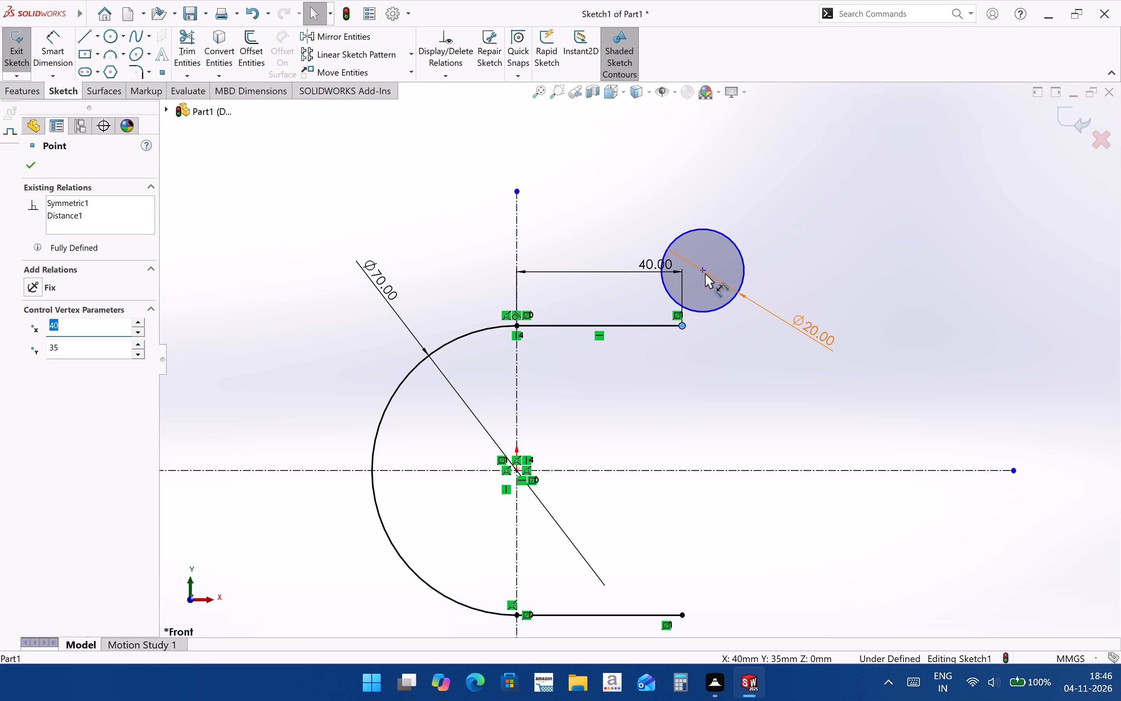
{"action": "left_click", "coordinate": [703, 271], "text": "ctrl"}
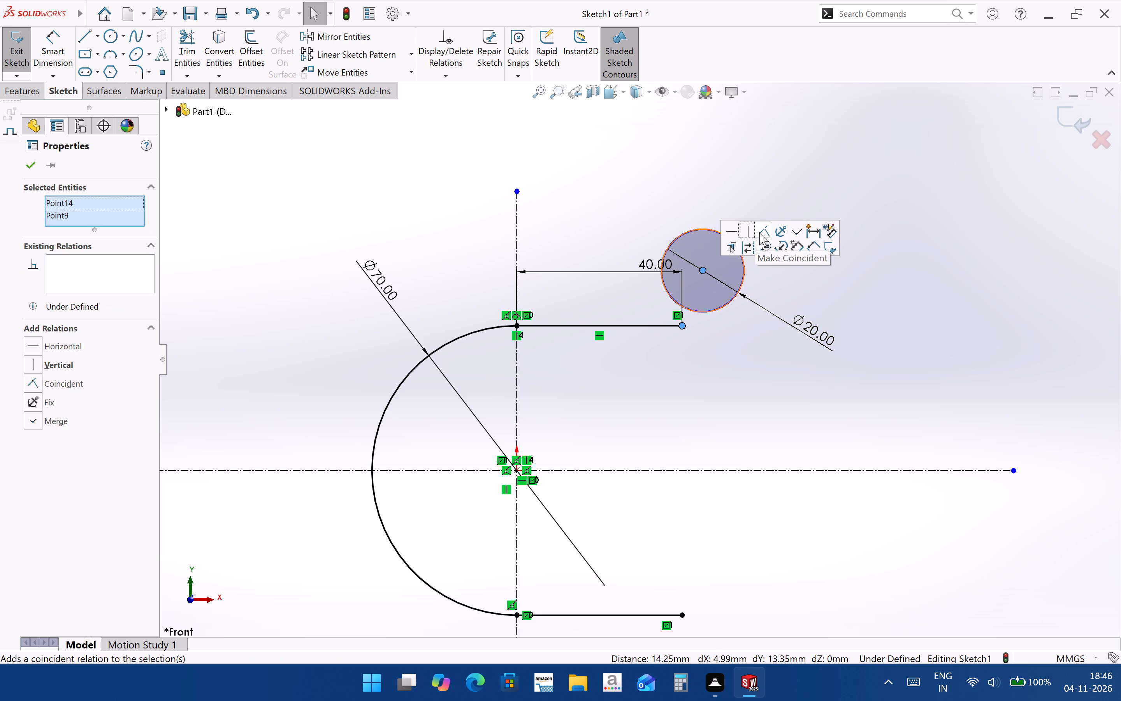
{"action": "left_click", "coordinate": [751, 232]}
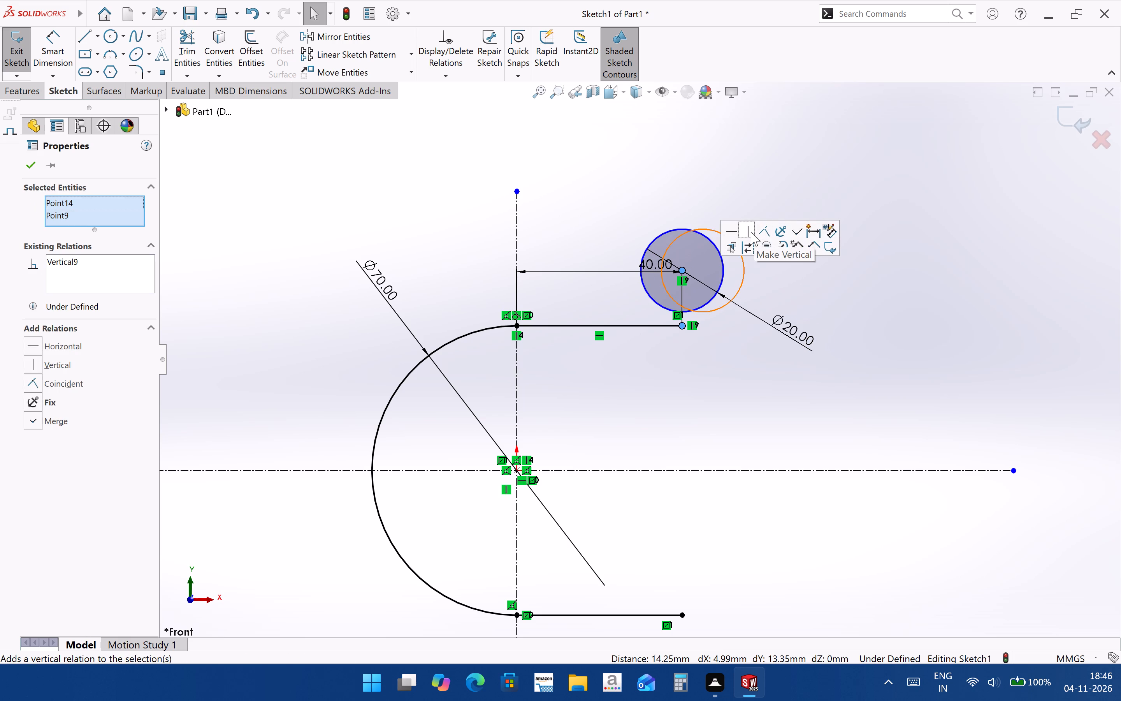
{"action": "left_click", "coordinate": [739, 376]}
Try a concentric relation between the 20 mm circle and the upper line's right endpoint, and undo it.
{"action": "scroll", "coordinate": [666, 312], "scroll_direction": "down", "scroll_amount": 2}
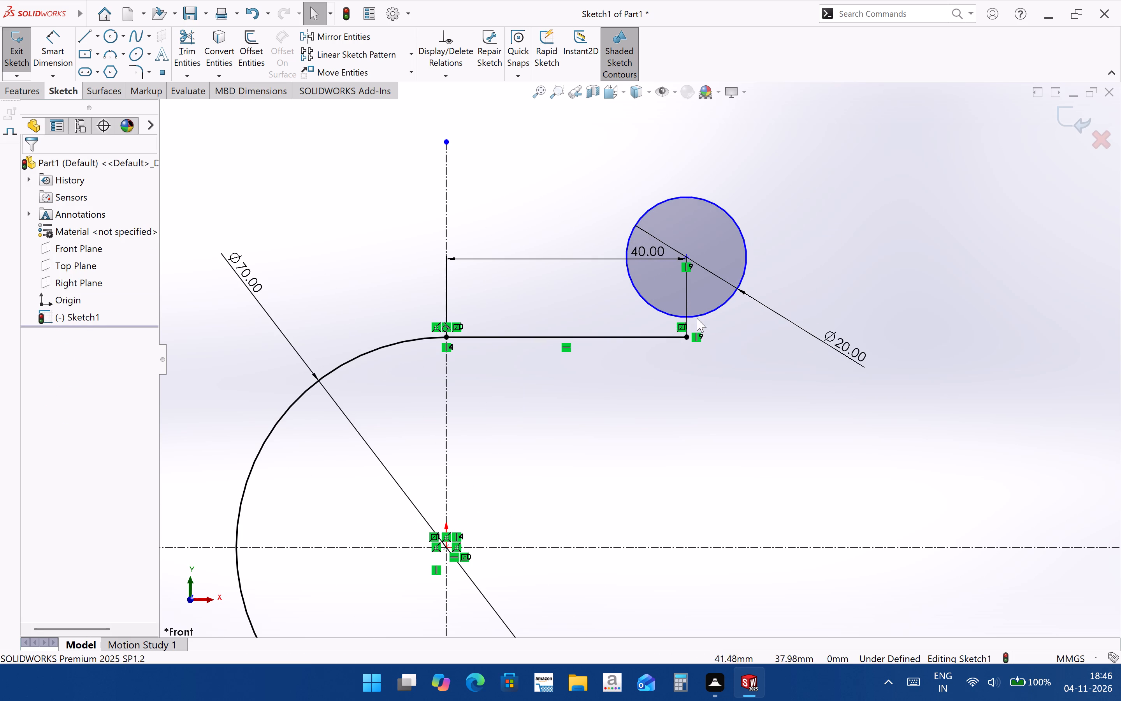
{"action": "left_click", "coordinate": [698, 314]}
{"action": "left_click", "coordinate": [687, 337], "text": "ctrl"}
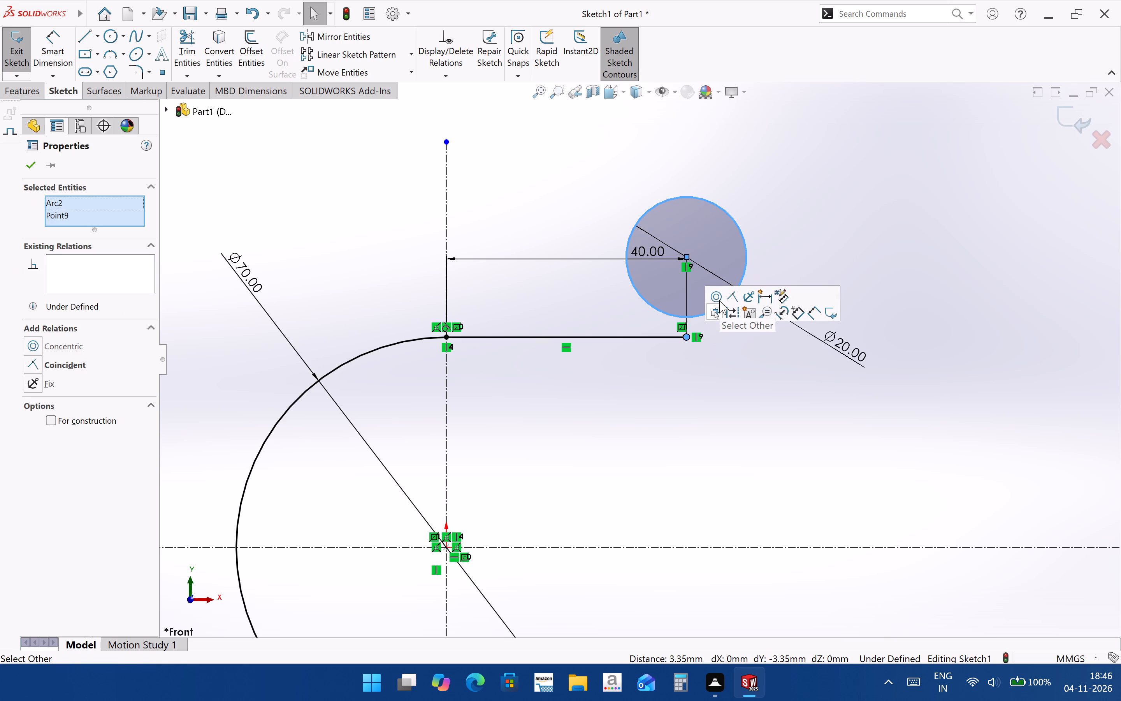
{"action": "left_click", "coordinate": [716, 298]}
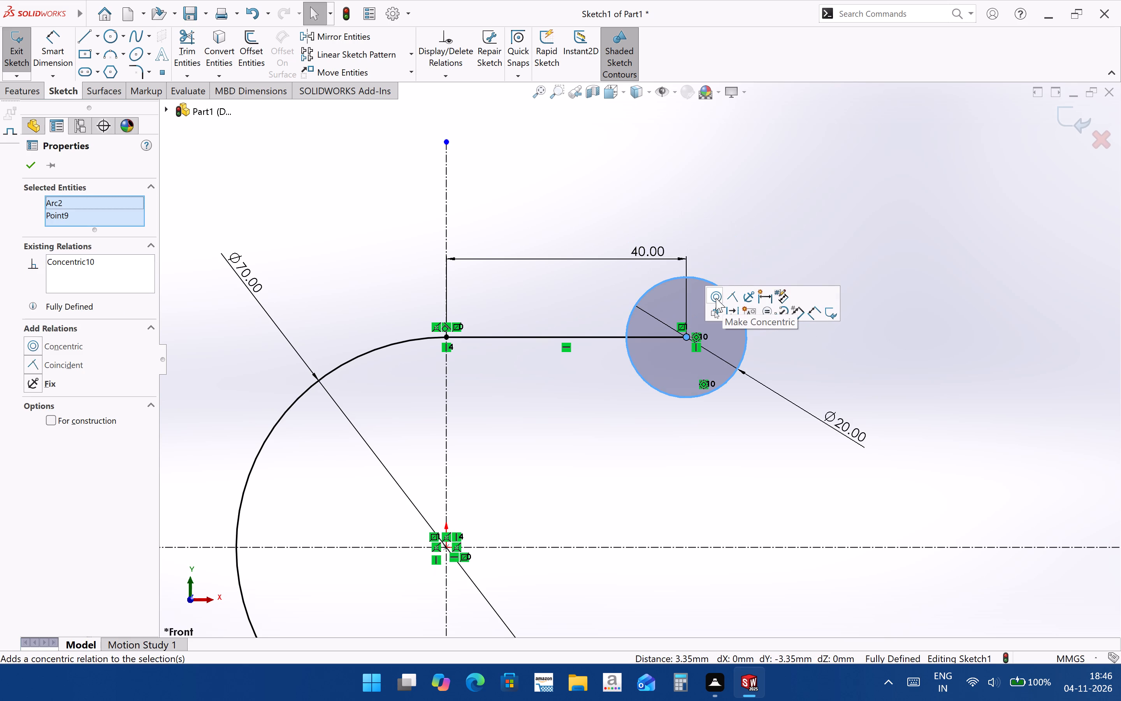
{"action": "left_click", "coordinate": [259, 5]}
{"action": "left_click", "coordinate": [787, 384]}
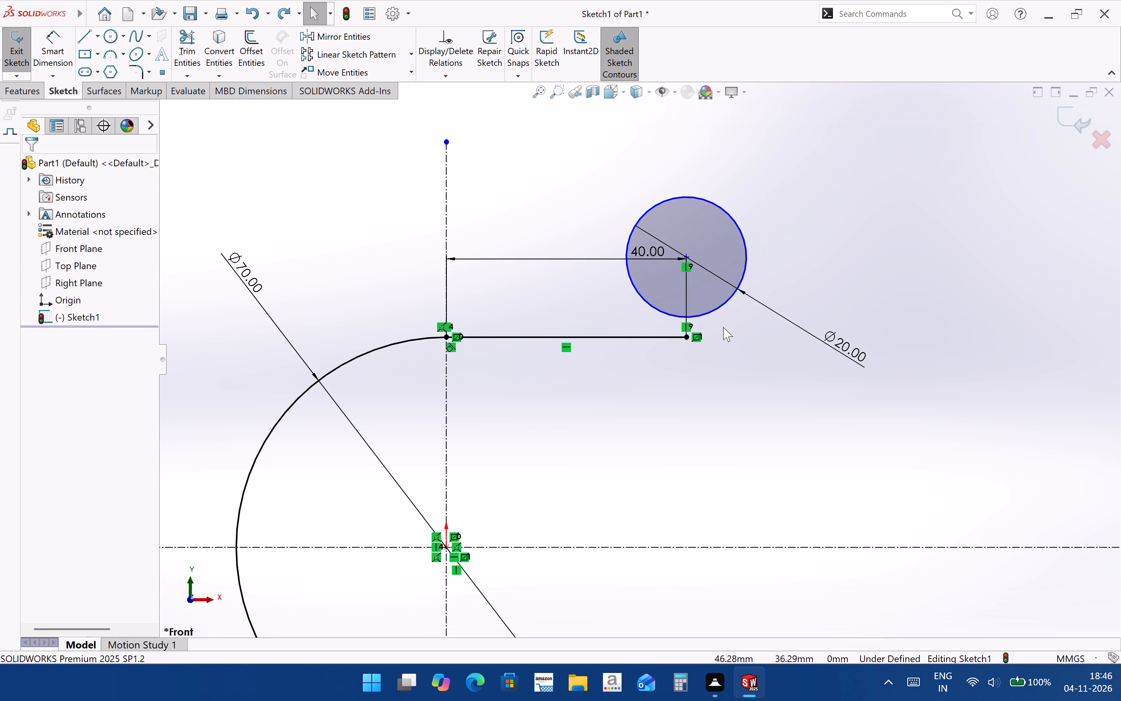
Dimension the vertical distance from the upper line's right endpoint to the 20 mm circle's center as 10 mm.
{"action": "left_click", "coordinate": [712, 311]}
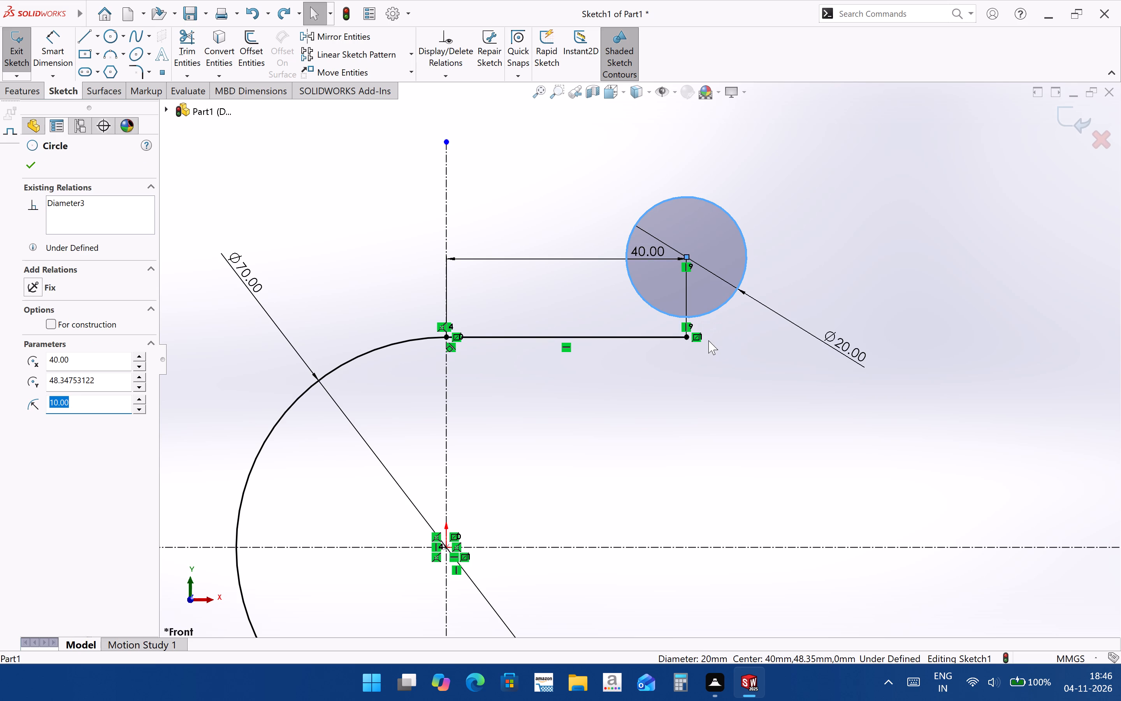
{"action": "left_click", "coordinate": [60, 57]}
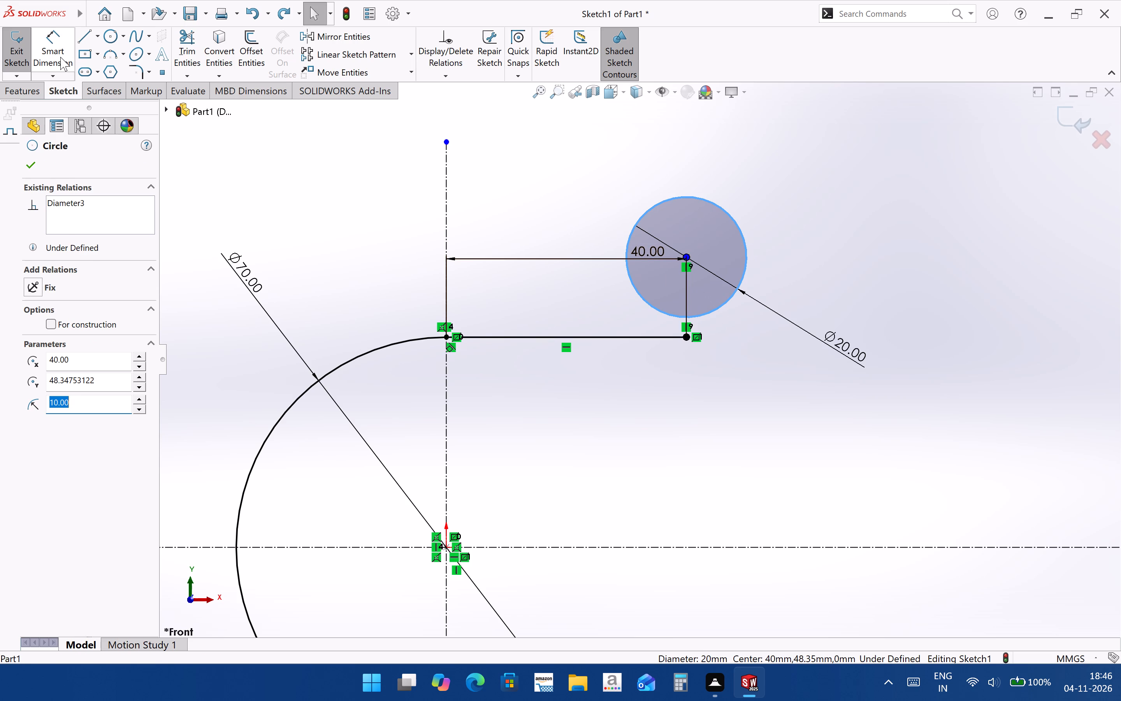
{"action": "left_click", "coordinate": [689, 335]}
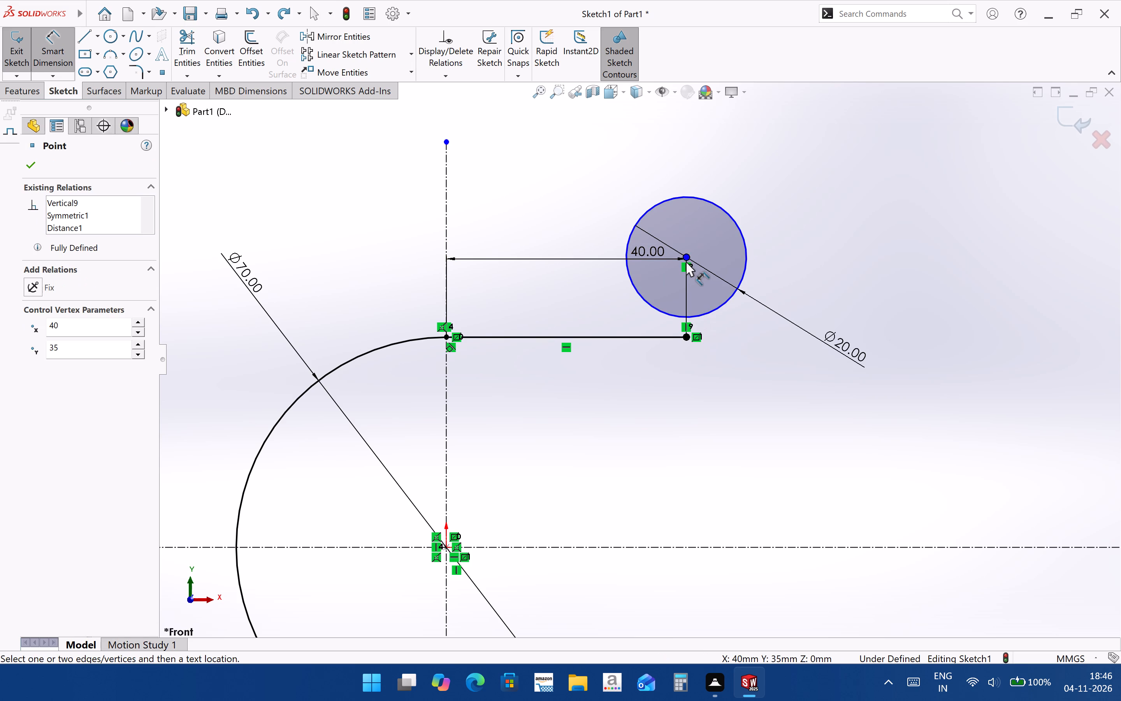
{"action": "left_click", "coordinate": [685, 255]}
{"action": "left_click", "coordinate": [685, 258]}
{"action": "left_click", "coordinate": [637, 296]}
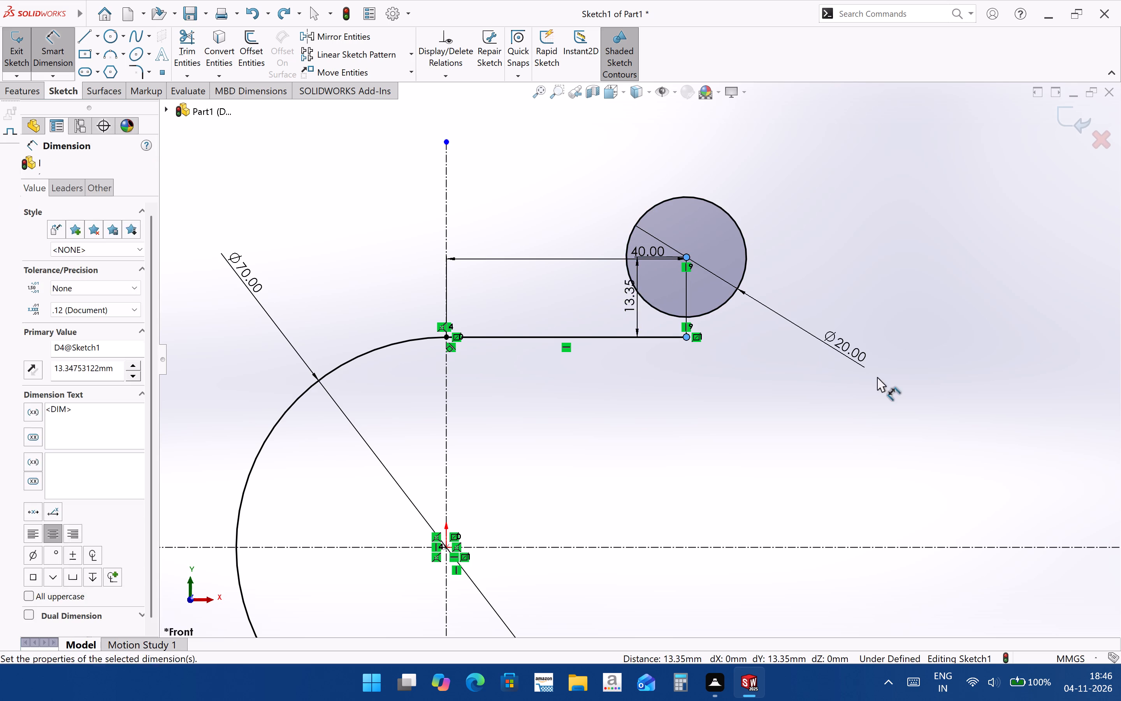
{"action": "type", "text": "10"}
{"action": "key", "text": "Return"}
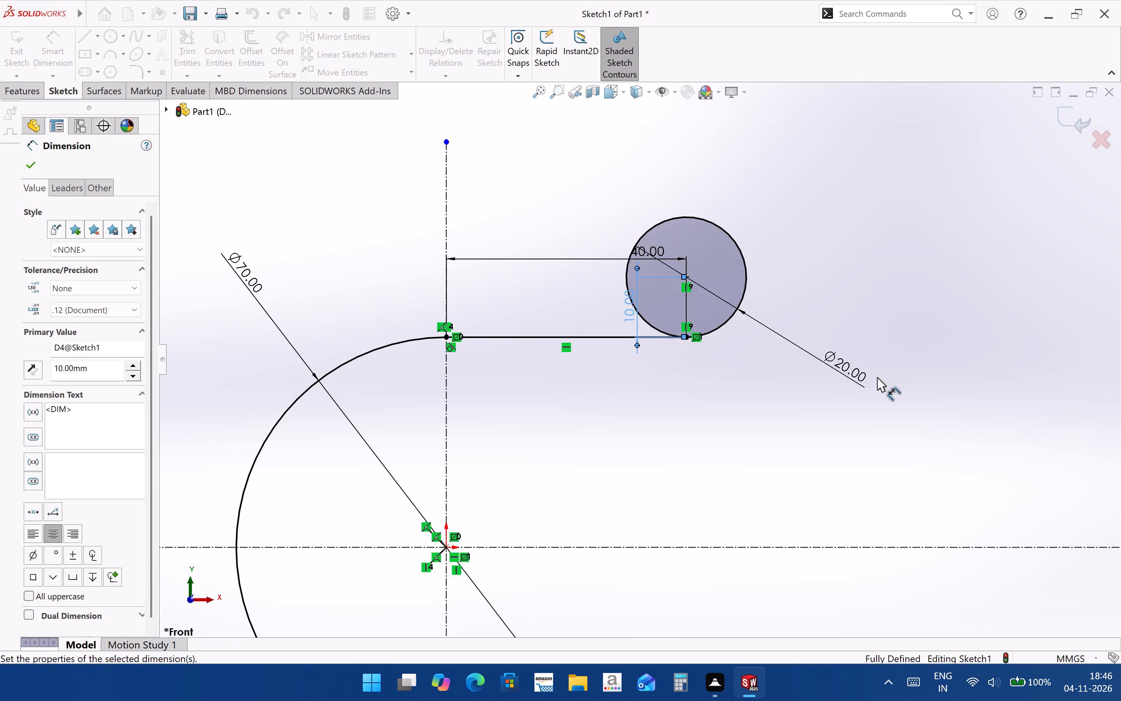
{"action": "left_click", "coordinate": [734, 429]}
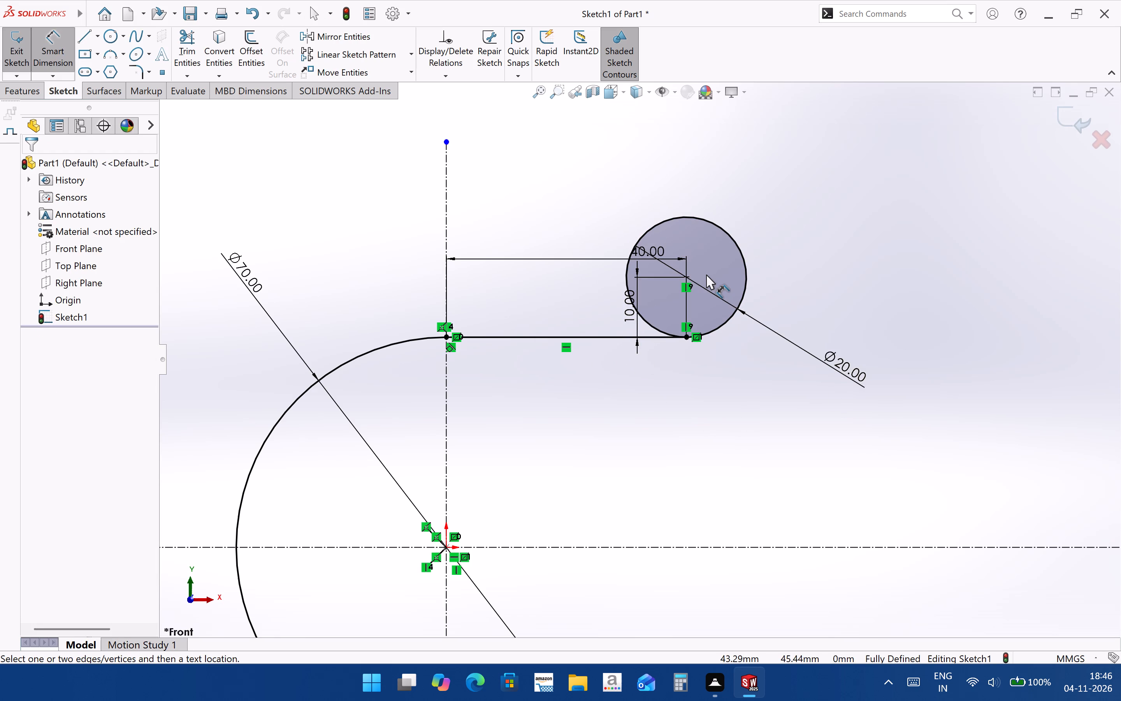
Sketch a smaller circle about 8 mm in diameter centered on the 20 mm circle's center.
{"action": "left_click", "coordinate": [109, 41]}
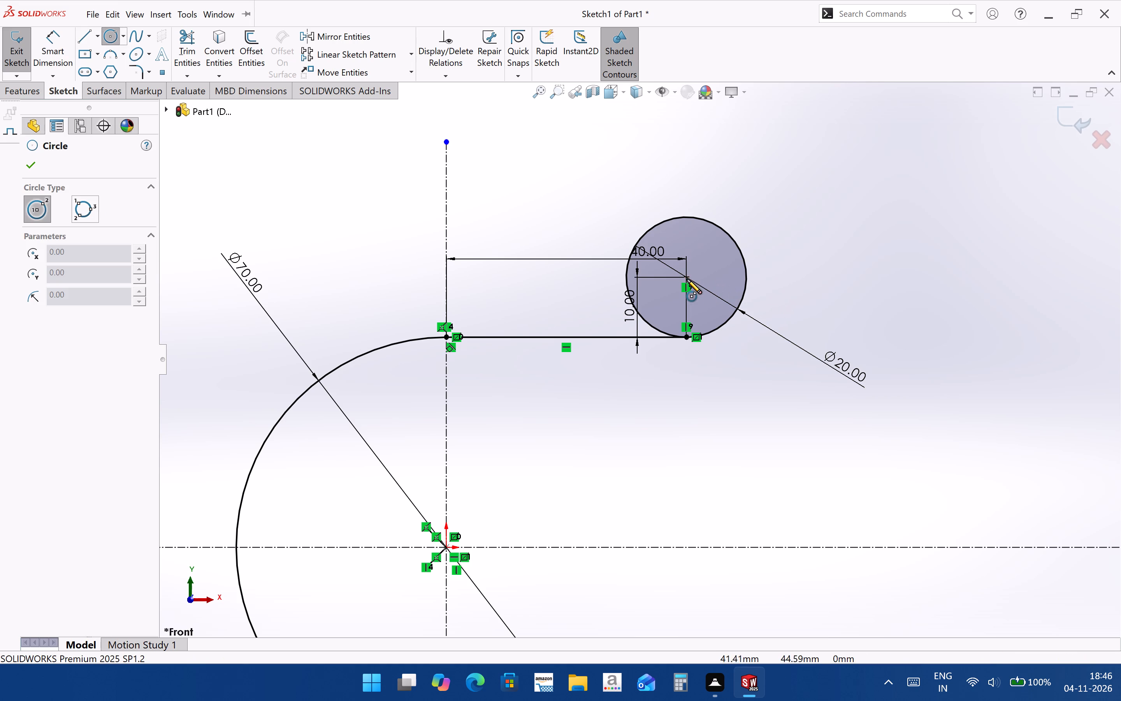
{"action": "left_click", "coordinate": [687, 279]}
{"action": "left_click", "coordinate": [703, 261]}
Dimension the inner circle with a diameter of 12.5 mm.
{"action": "left_click", "coordinate": [45, 45]}
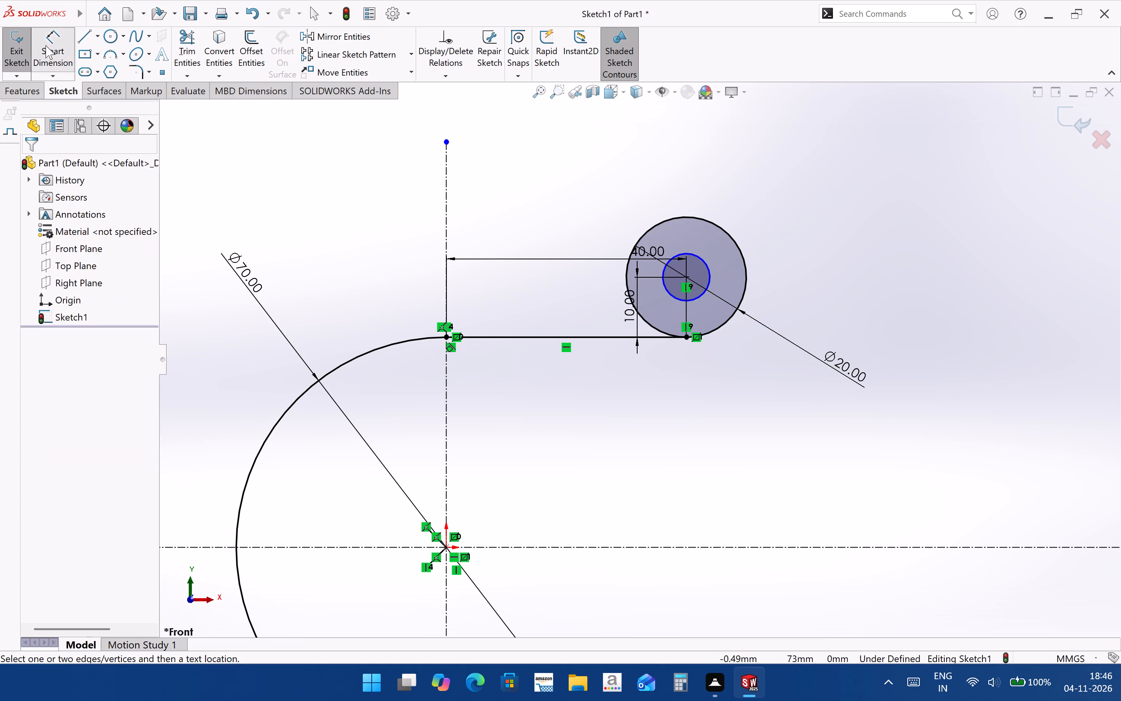
{"action": "left_click", "coordinate": [707, 265]}
{"action": "left_click", "coordinate": [766, 244]}
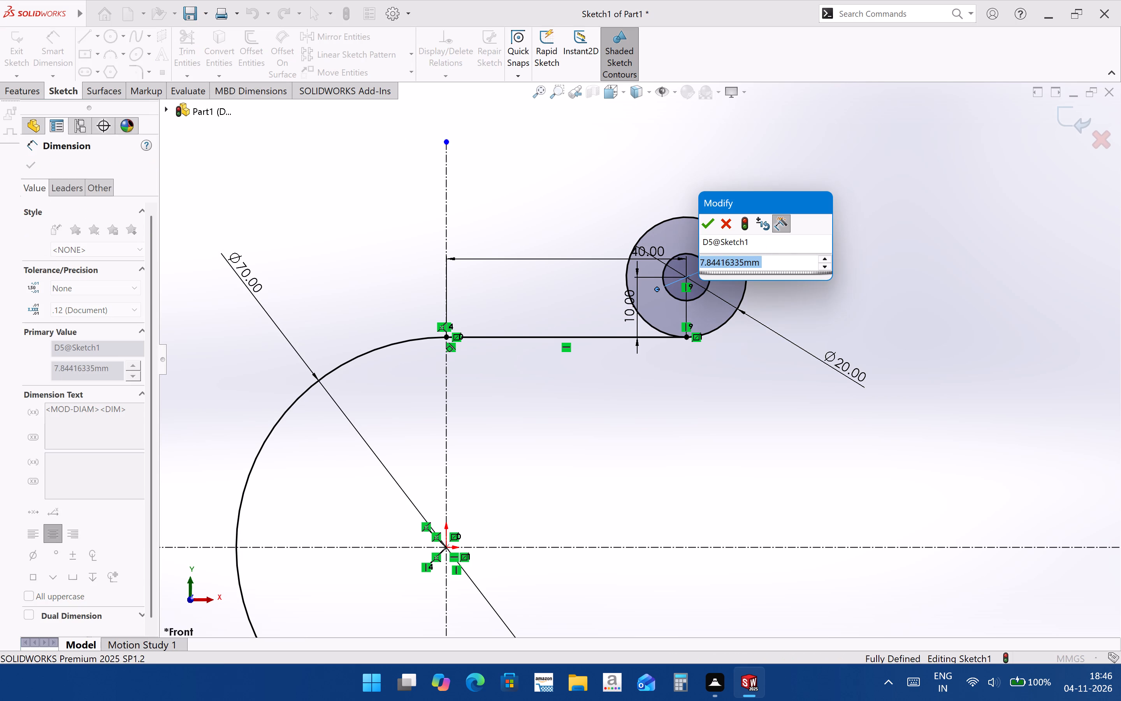
{"action": "type", "text": "12.5"}
{"action": "key", "text": "Return"}
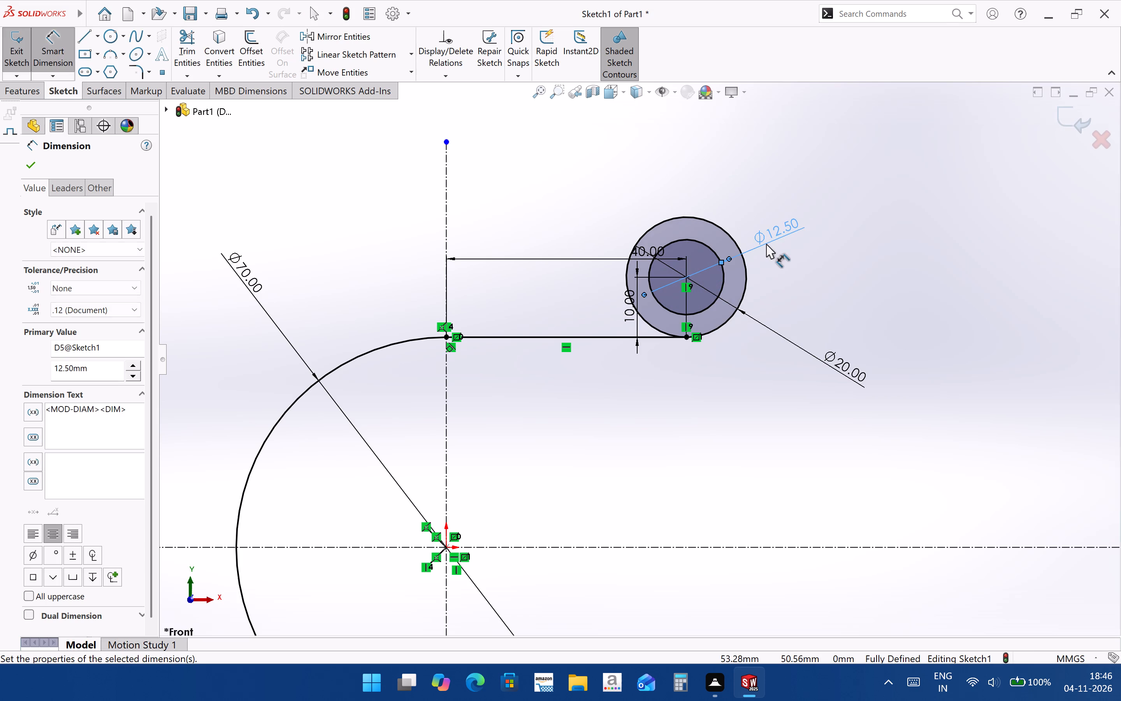
{"action": "left_click", "coordinate": [832, 319]}
Mirror the 12.5 mm and 20 mm circles about the horizontal centerline, keeping the originals.
{"action": "scroll", "coordinate": [675, 263], "scroll_direction": "up", "scroll_amount": 5}
{"action": "scroll", "coordinate": [705, 352], "scroll_direction": "down", "scroll_amount": 2}
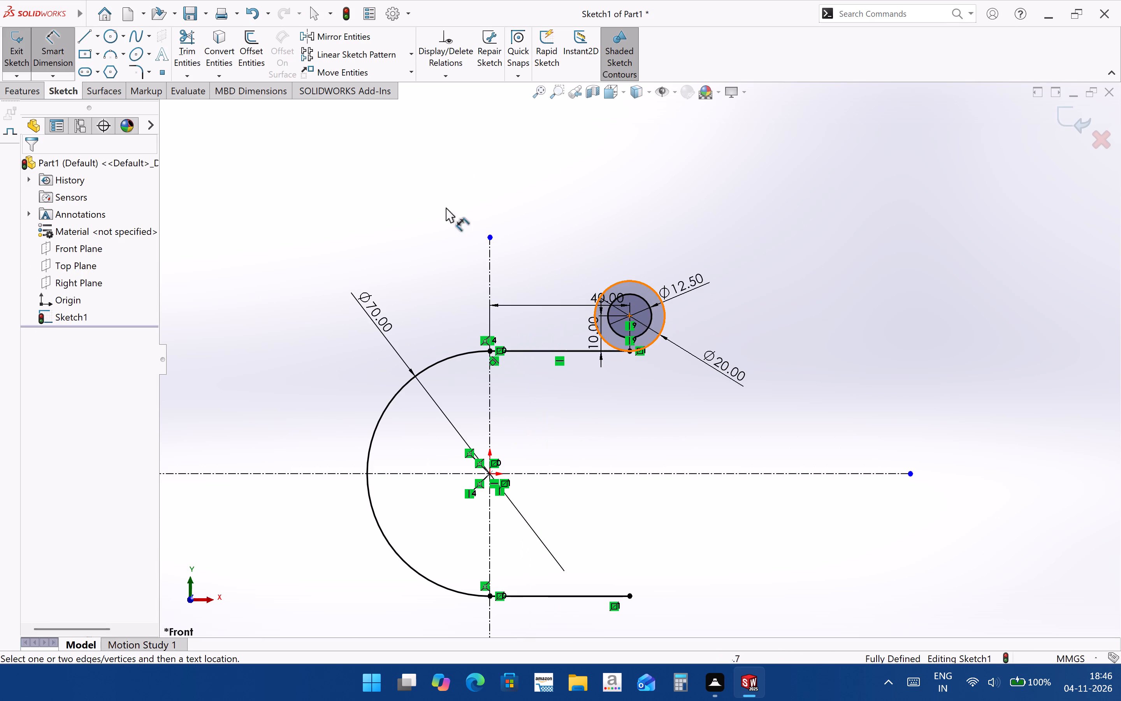
{"action": "left_click", "coordinate": [314, 37]}
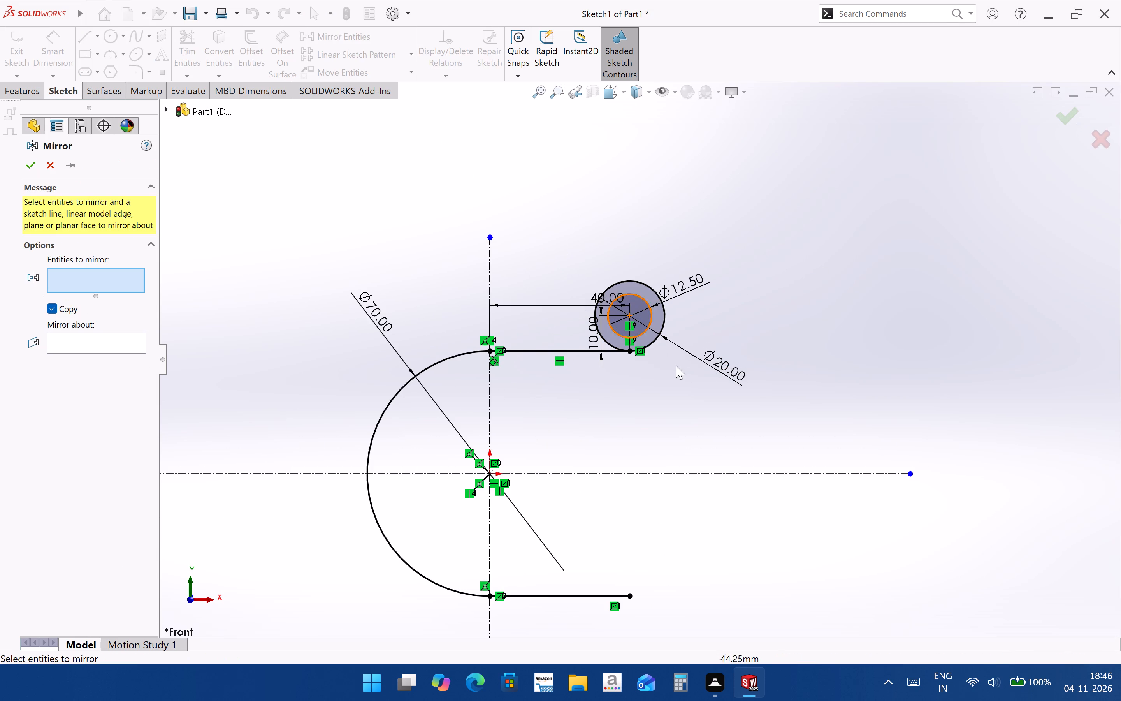
{"action": "scroll", "coordinate": [805, 355], "scroll_direction": "up", "scroll_amount": 2}
{"action": "scroll", "coordinate": [621, 348], "scroll_direction": "down", "scroll_amount": 1}
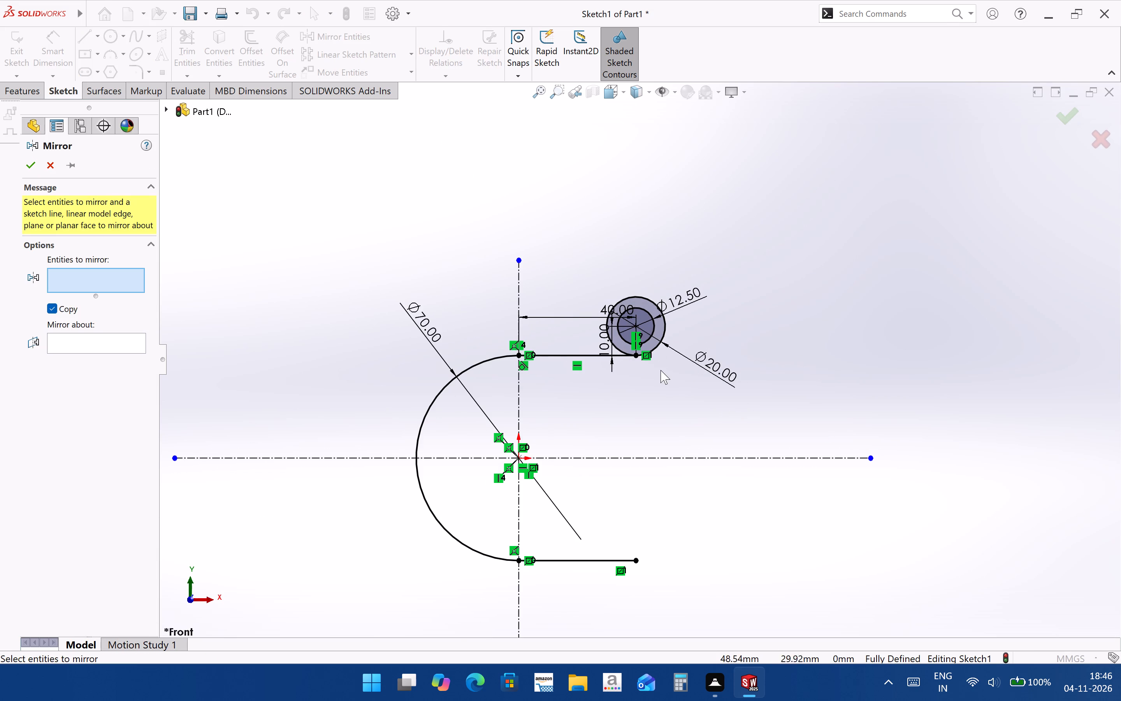
{"action": "scroll", "coordinate": [647, 333], "scroll_direction": "down", "scroll_amount": 2}
{"action": "left_click", "coordinate": [650, 346]}
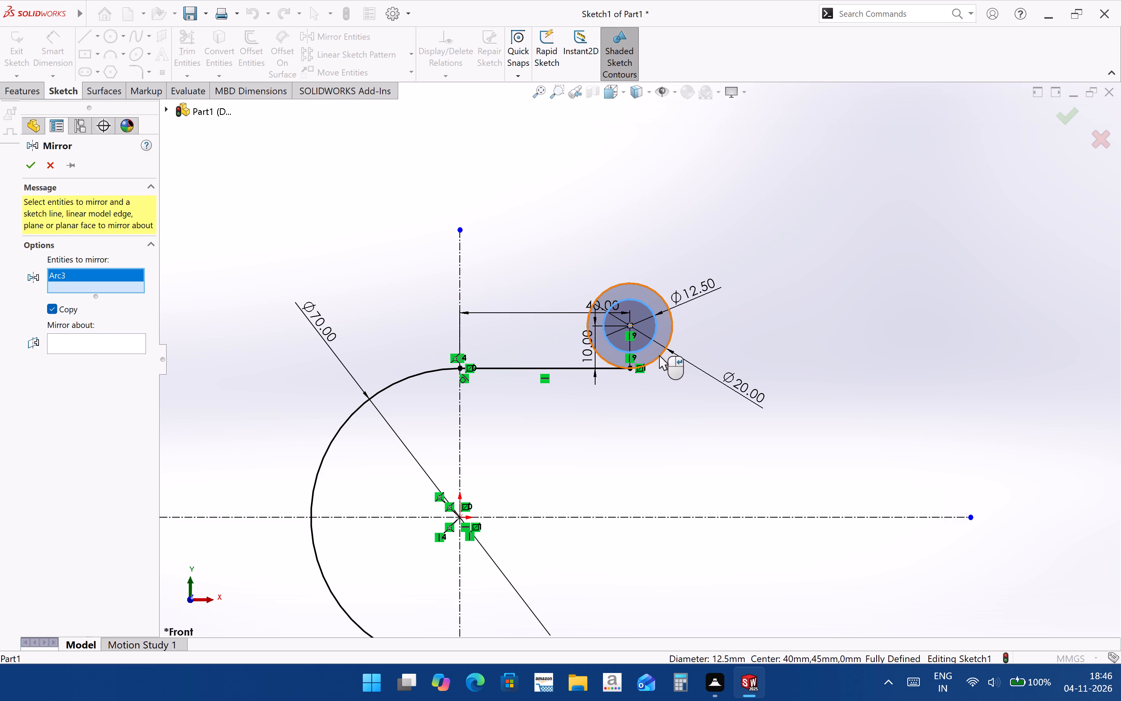
{"action": "left_click", "coordinate": [659, 355]}
{"action": "left_click", "coordinate": [96, 346]}
{"action": "left_click", "coordinate": [100, 351]}
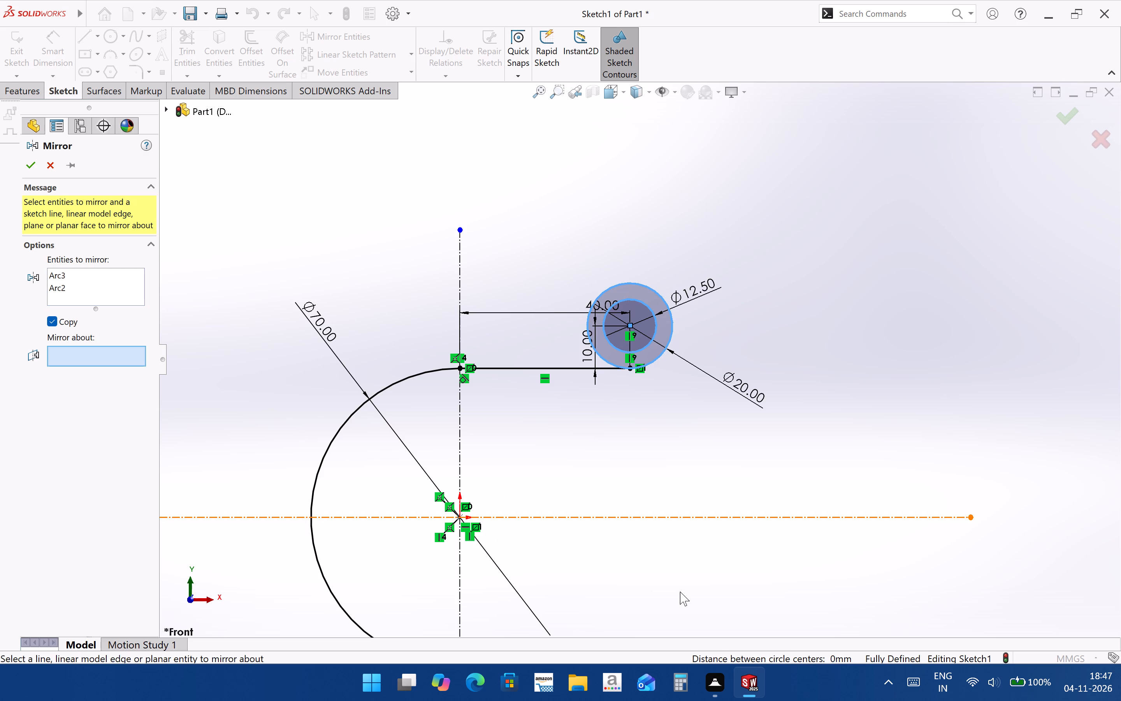
{"action": "left_click", "coordinate": [670, 516]}
{"action": "scroll", "coordinate": [766, 409], "scroll_direction": "up", "scroll_amount": 4}
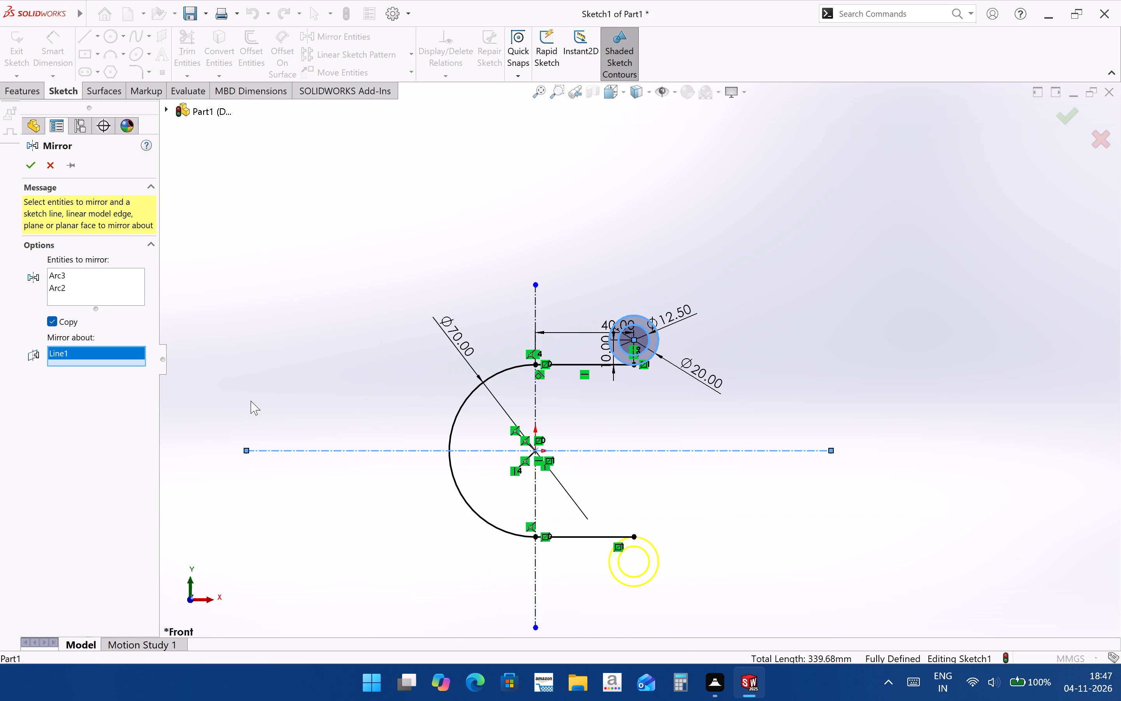
{"action": "left_click", "coordinate": [31, 163]}
{"action": "left_click", "coordinate": [734, 508]}
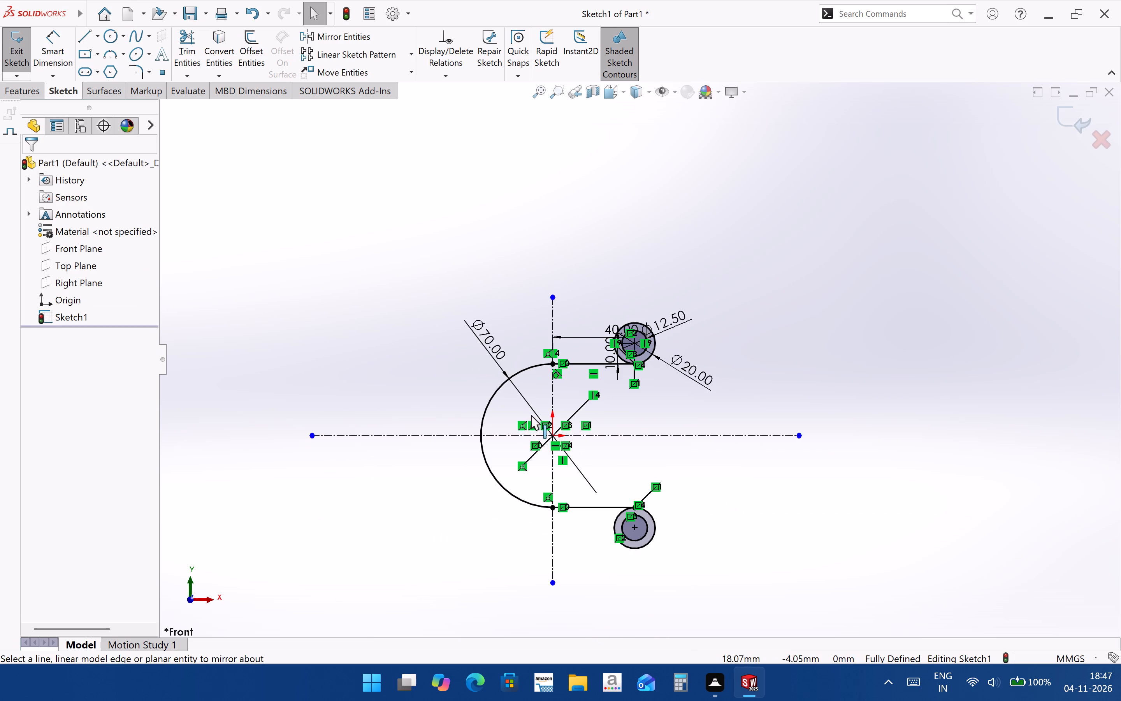
Sketch a horizontal line about 151 mm long running left from the top of the upper 20 mm circle.
{"action": "scroll", "coordinate": [512, 401], "scroll_direction": "down", "scroll_amount": 2}
{"action": "scroll", "coordinate": [673, 415], "scroll_direction": "up", "scroll_amount": 2}
{"action": "scroll", "coordinate": [708, 473], "scroll_direction": "down", "scroll_amount": 2}
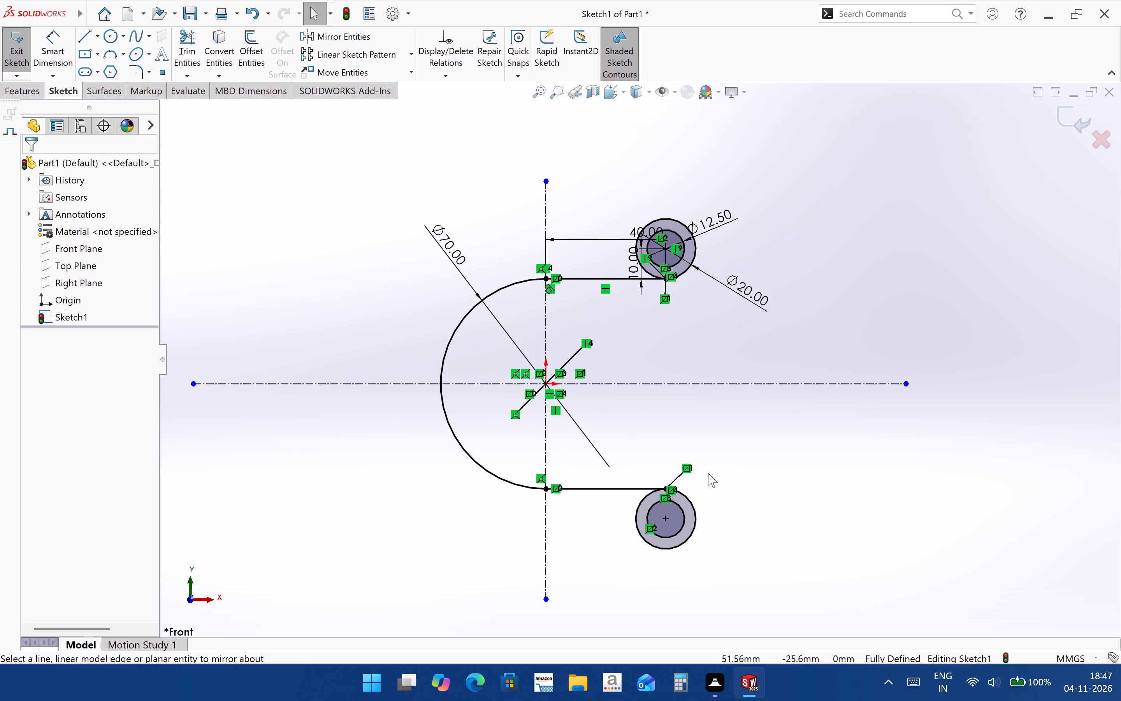
{"action": "scroll", "coordinate": [626, 320], "scroll_direction": "up", "scroll_amount": 1}
{"action": "left_click", "coordinate": [88, 38]}
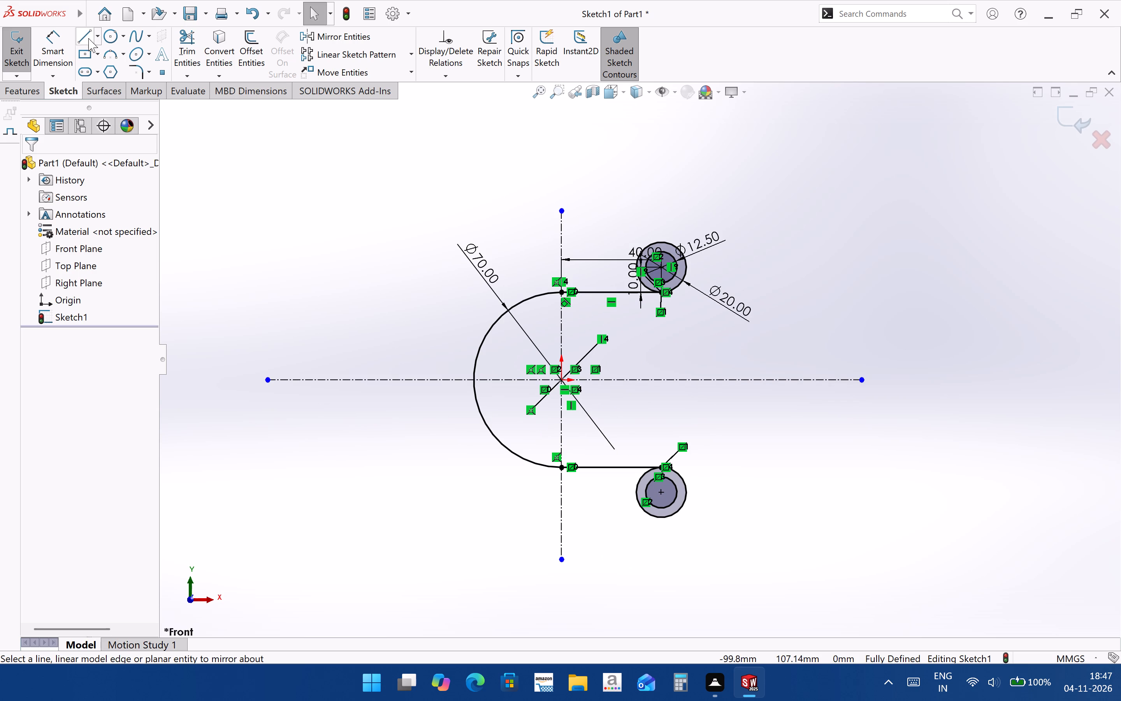
{"action": "left_click", "coordinate": [662, 241]}
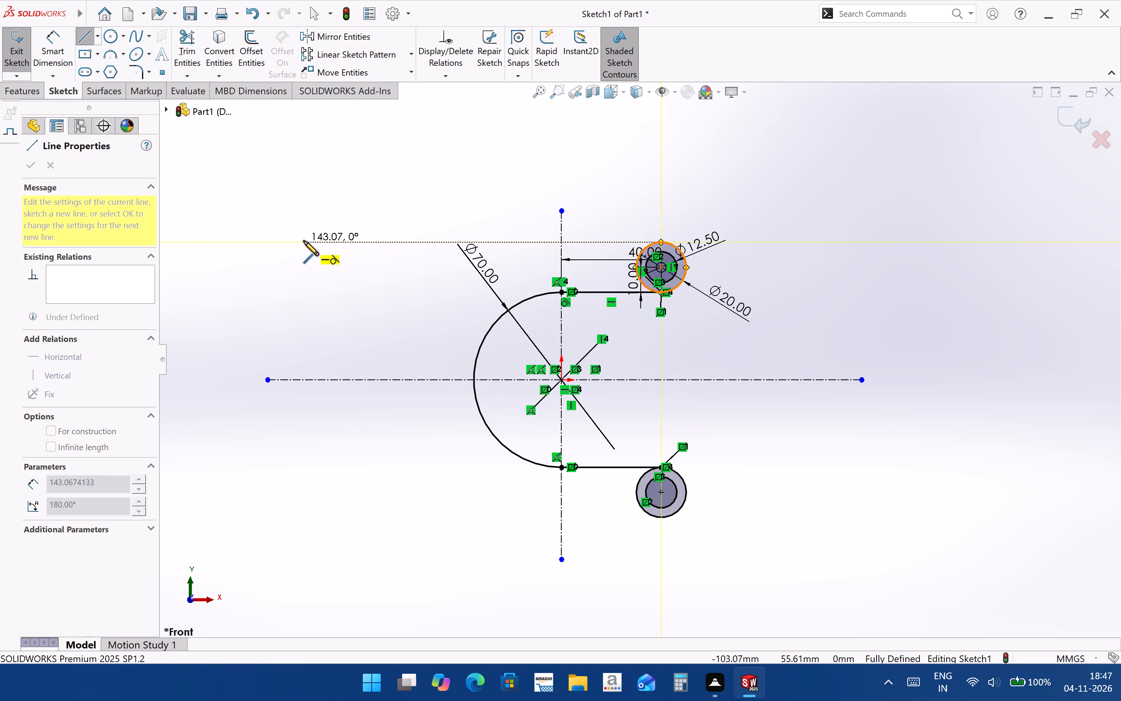
{"action": "left_click", "coordinate": [283, 241]}
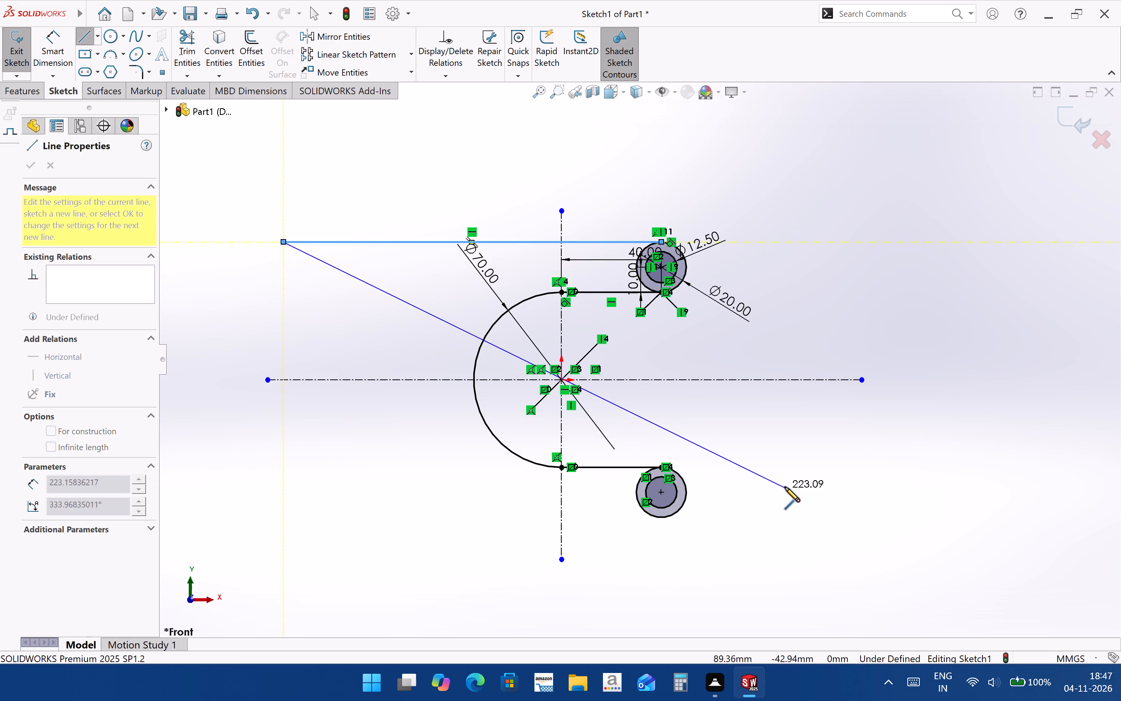
{"action": "key", "text": "Escape"}
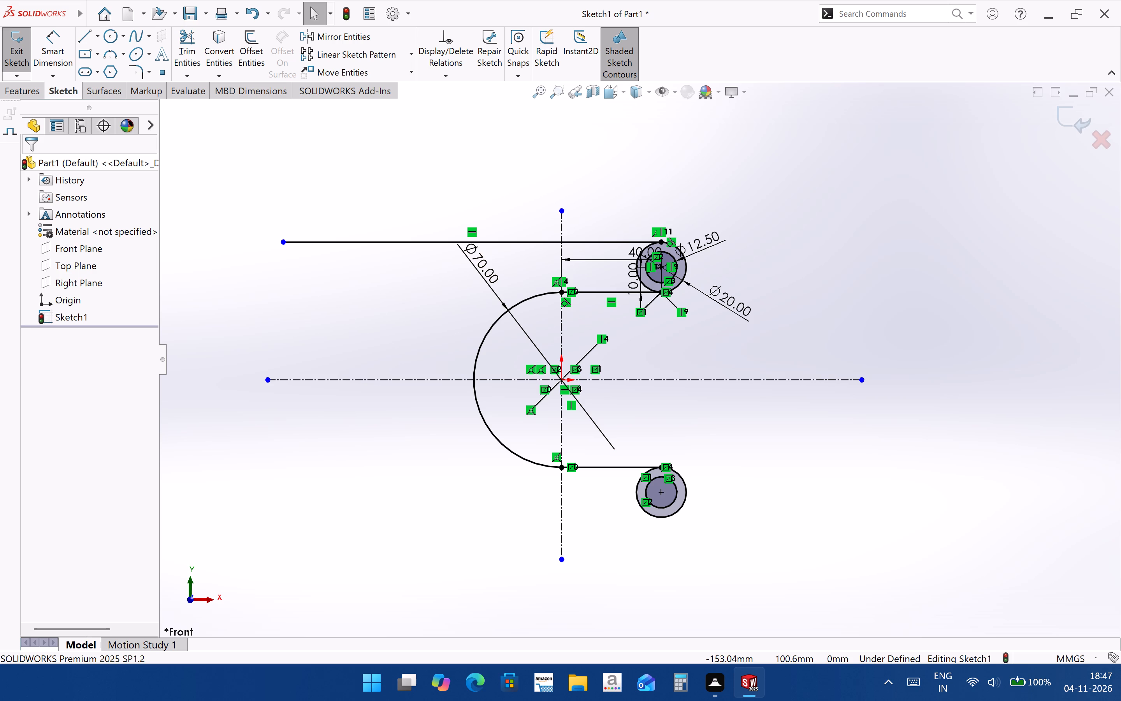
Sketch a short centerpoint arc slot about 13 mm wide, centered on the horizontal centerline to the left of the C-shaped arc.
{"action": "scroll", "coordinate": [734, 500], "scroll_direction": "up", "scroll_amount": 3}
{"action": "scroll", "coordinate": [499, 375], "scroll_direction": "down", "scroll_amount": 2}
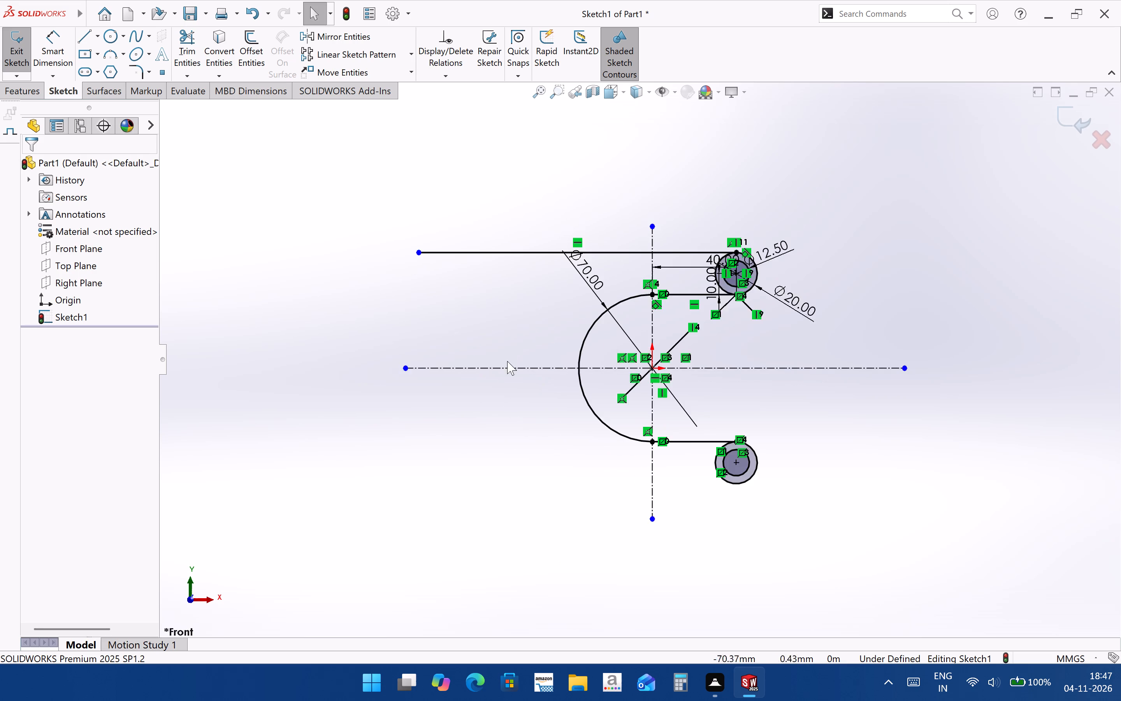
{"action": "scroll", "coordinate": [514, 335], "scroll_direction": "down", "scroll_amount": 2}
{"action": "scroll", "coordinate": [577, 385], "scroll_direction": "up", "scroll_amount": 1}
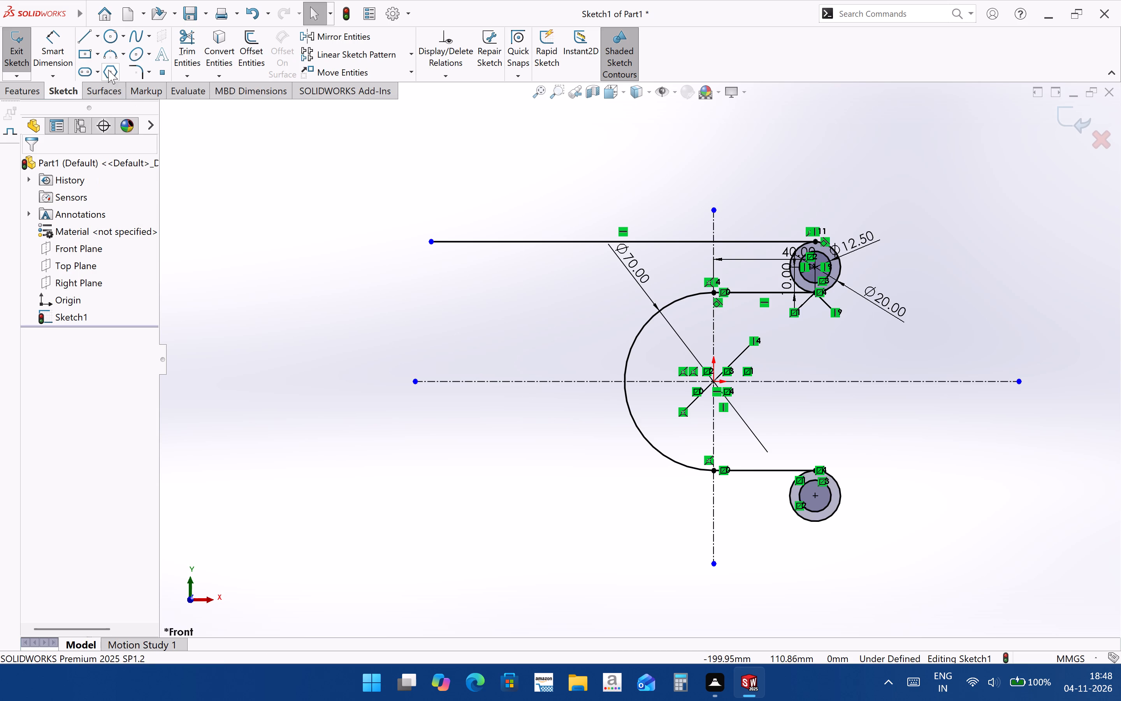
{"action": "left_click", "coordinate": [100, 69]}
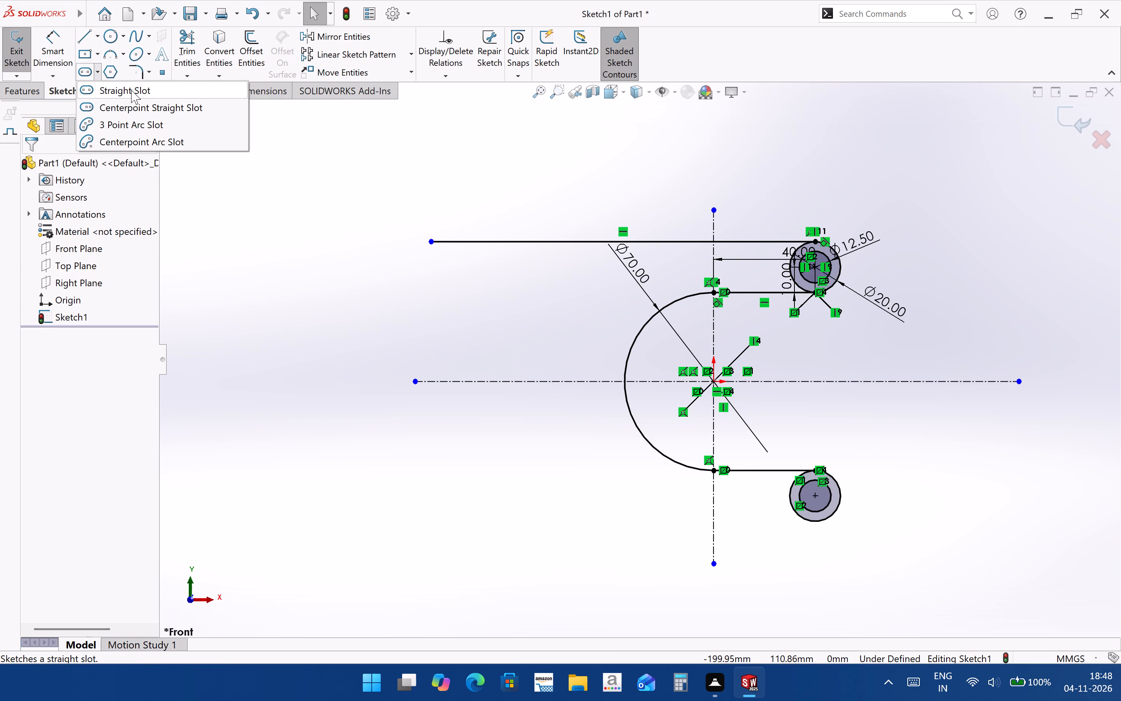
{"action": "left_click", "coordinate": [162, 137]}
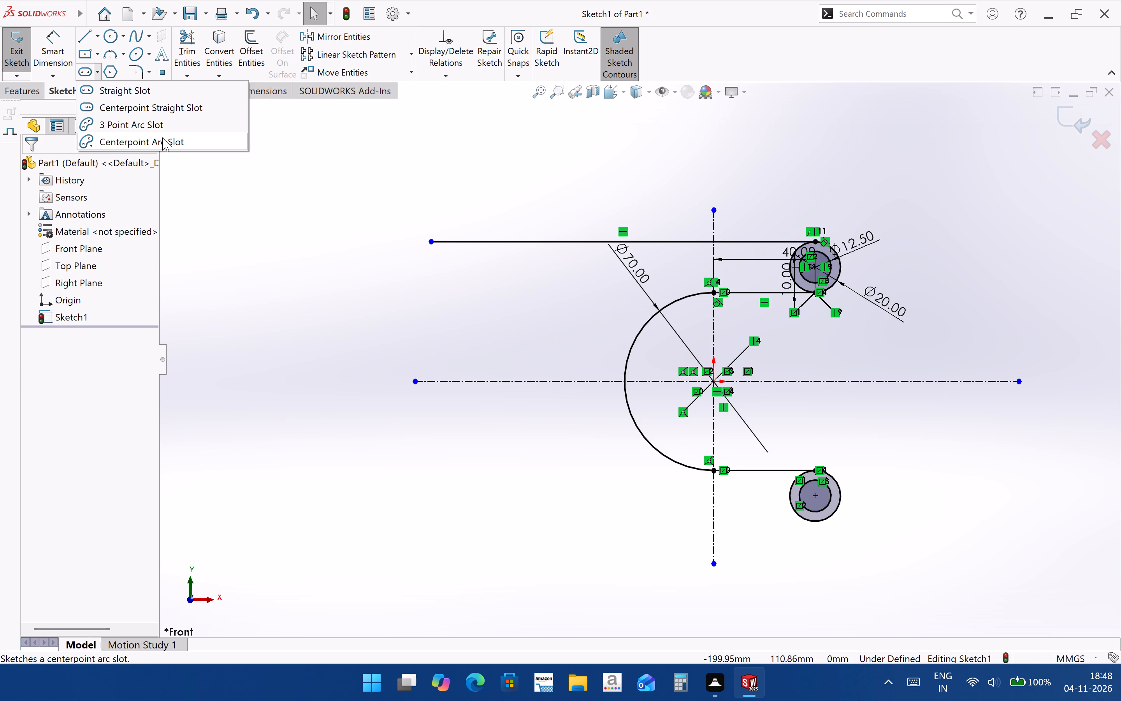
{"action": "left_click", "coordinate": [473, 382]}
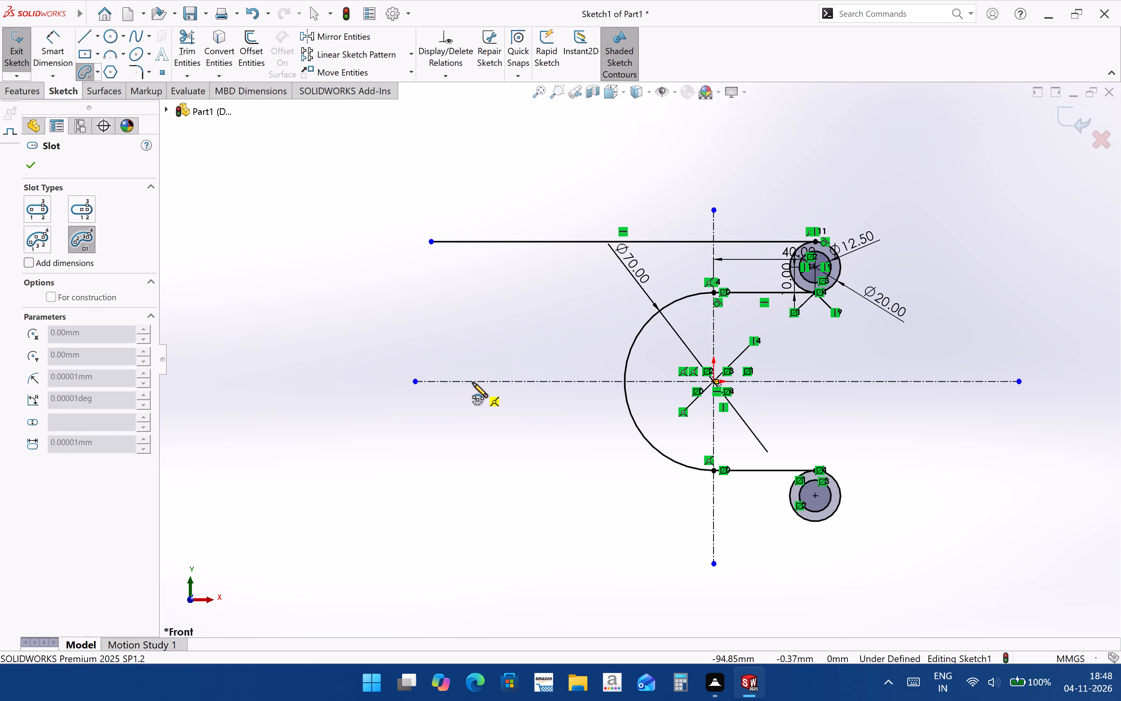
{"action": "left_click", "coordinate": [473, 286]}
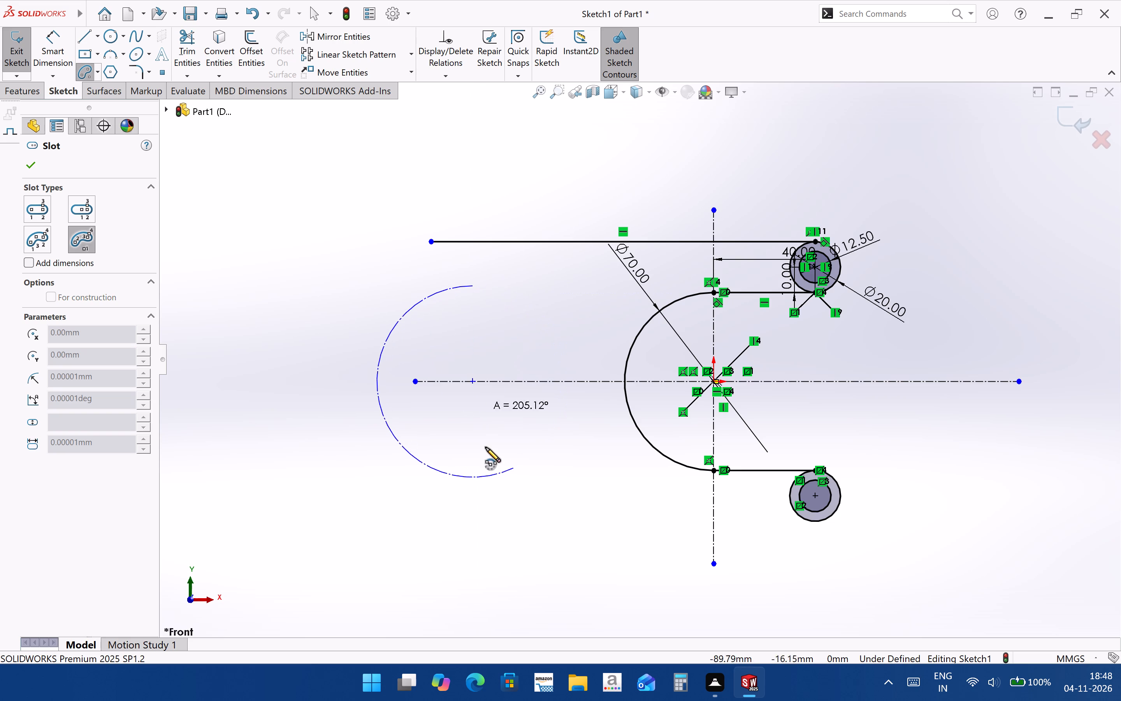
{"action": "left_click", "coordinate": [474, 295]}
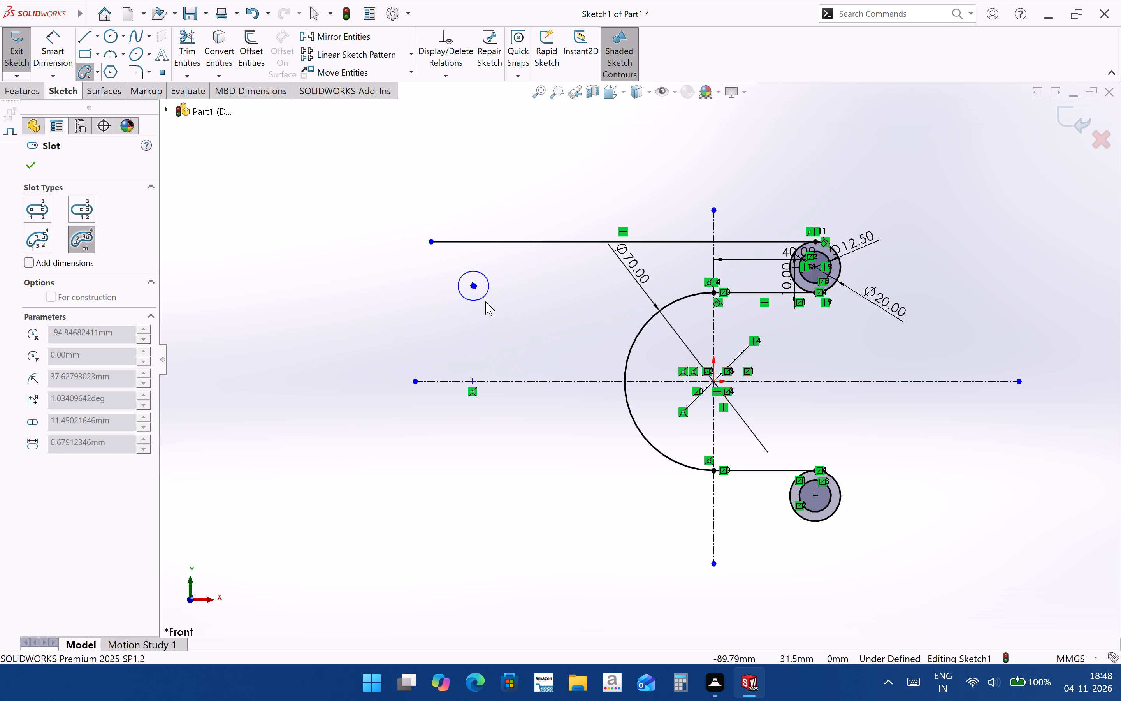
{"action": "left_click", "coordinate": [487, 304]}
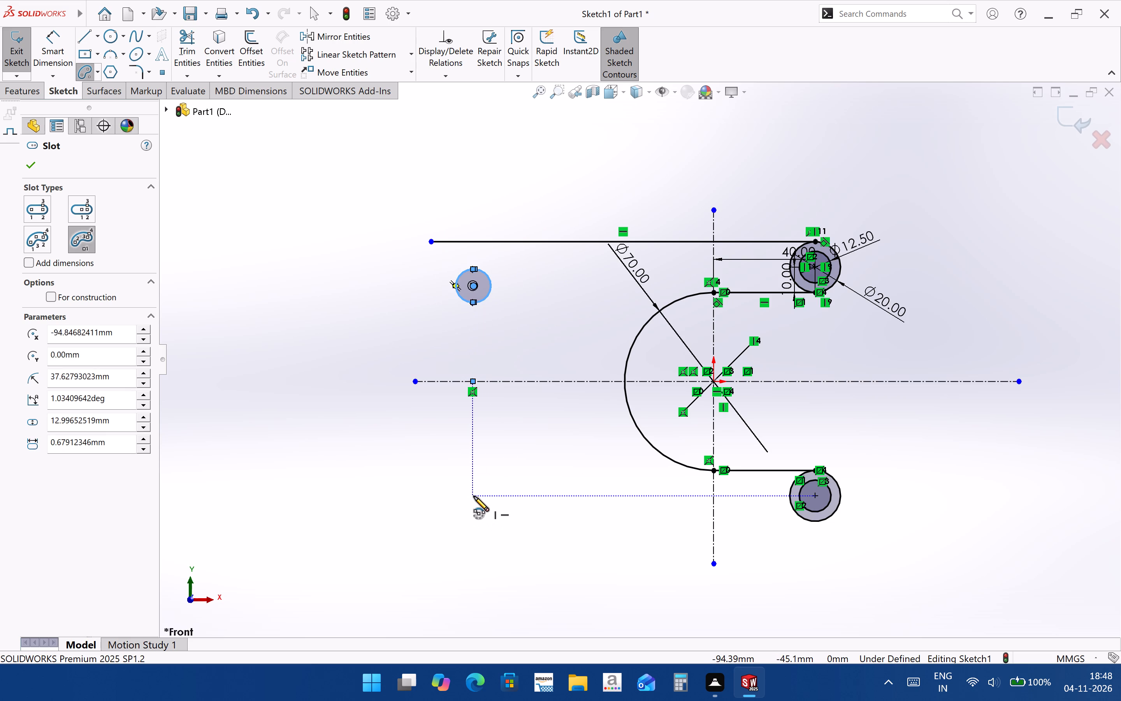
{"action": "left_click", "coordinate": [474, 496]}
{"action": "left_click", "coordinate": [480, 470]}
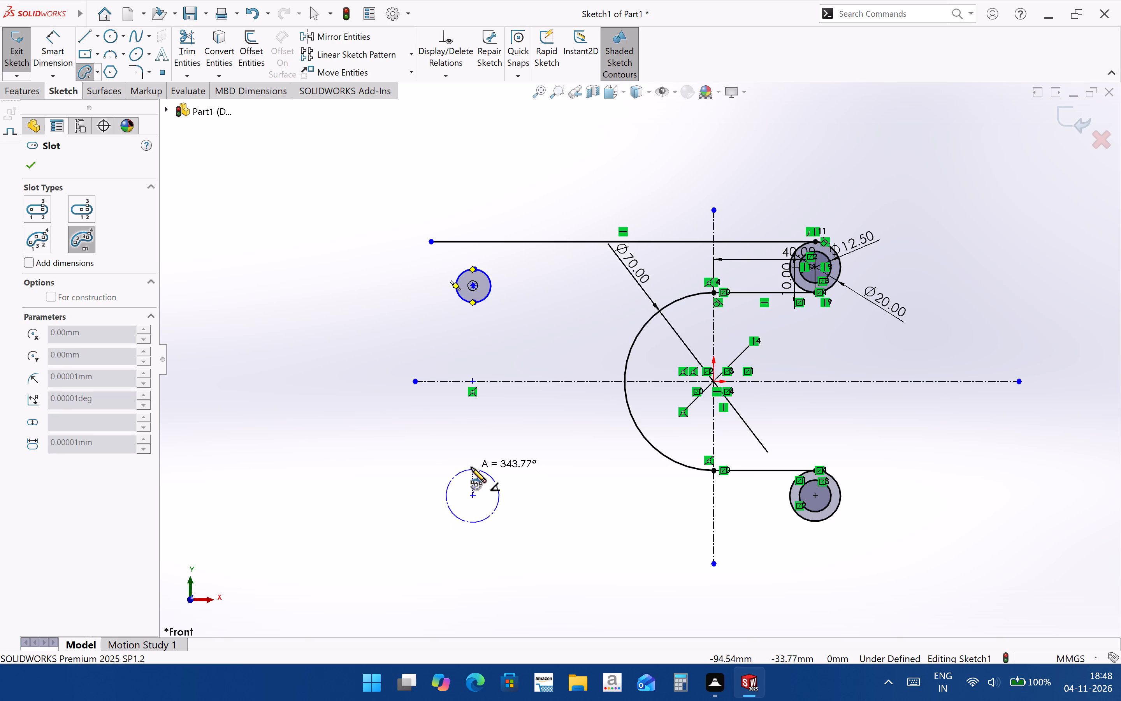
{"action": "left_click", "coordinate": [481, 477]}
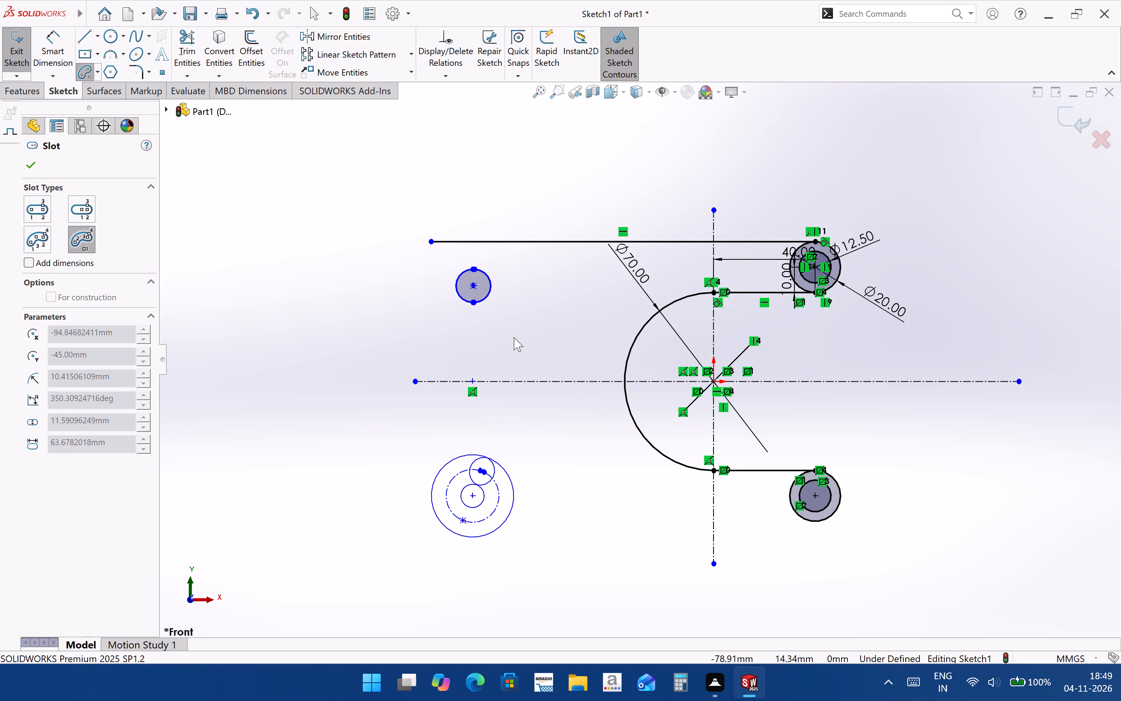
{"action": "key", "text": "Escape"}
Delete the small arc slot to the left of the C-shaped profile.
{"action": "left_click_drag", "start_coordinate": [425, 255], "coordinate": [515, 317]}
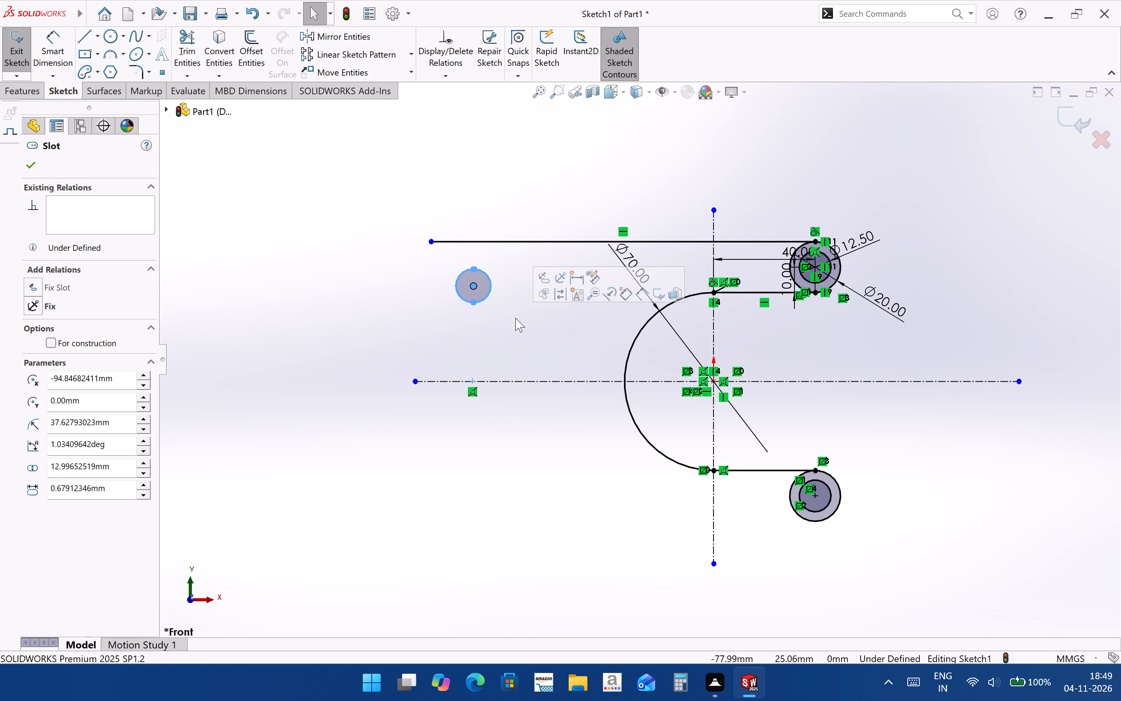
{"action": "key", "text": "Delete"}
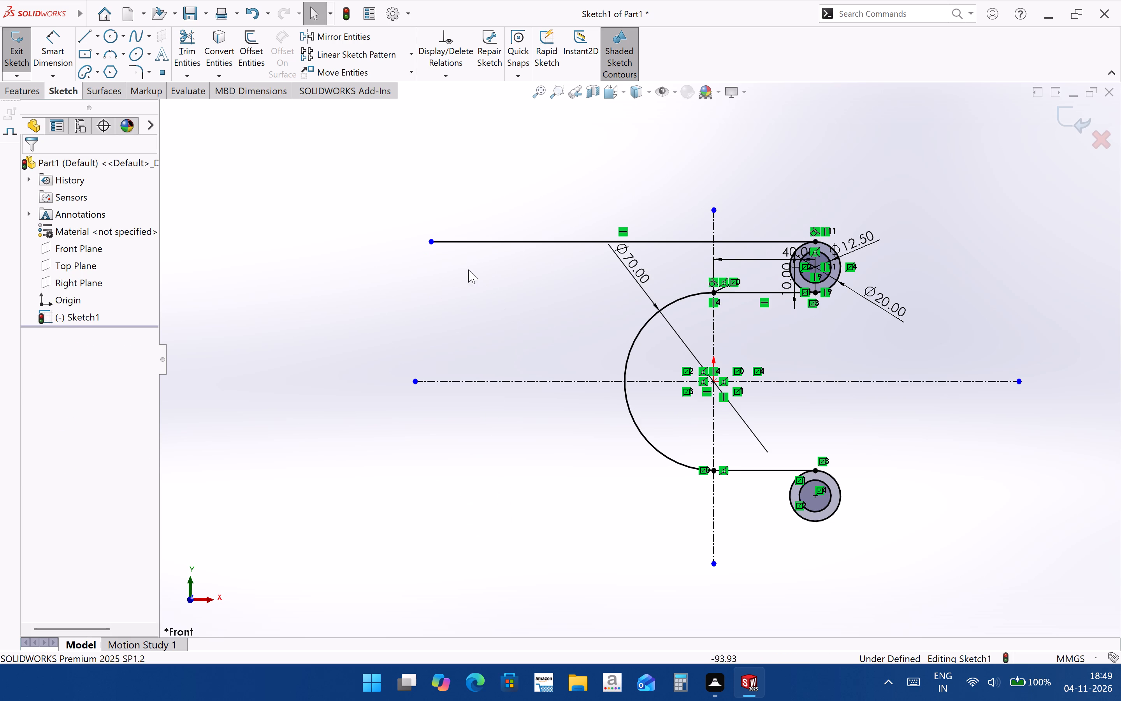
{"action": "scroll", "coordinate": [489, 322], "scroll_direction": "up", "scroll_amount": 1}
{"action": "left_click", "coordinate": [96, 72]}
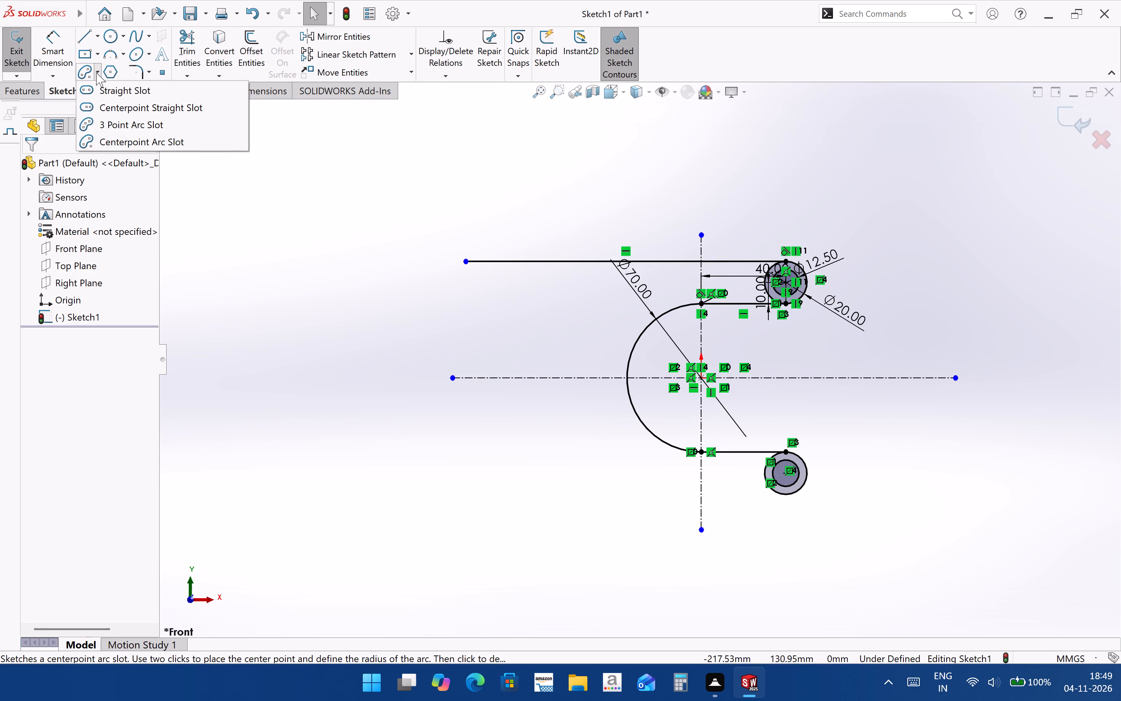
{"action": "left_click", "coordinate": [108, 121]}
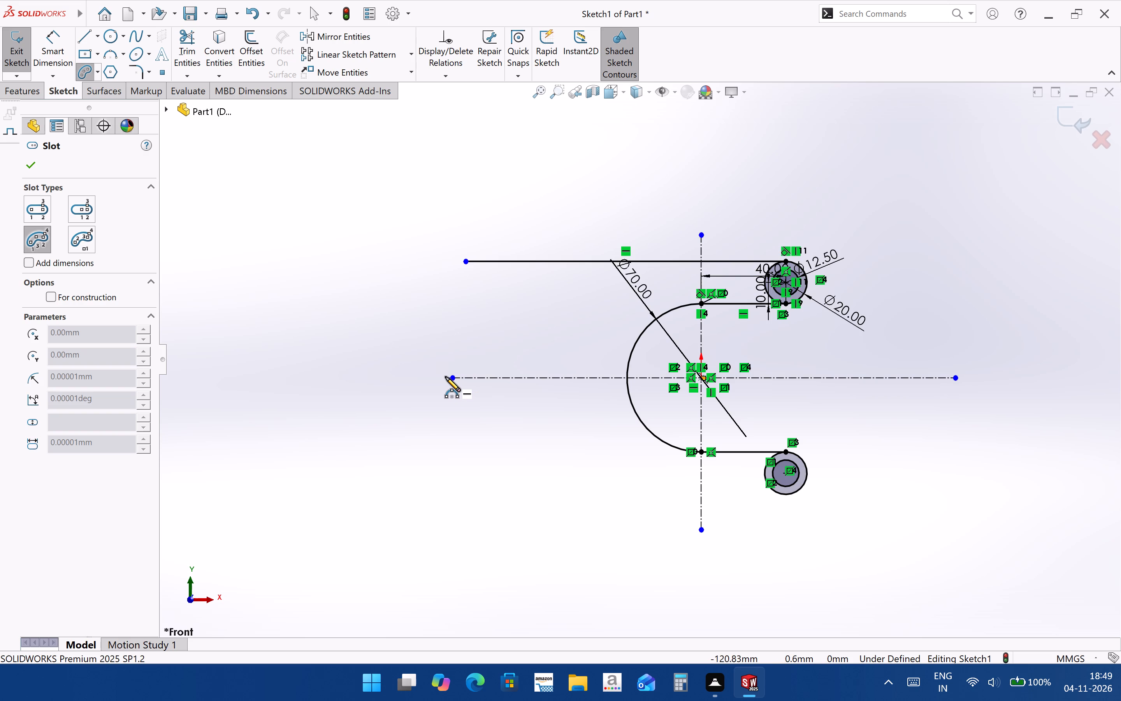
Dimension the length of the top horizontal line as 90 mm.
{"action": "left_click", "coordinate": [40, 53]}
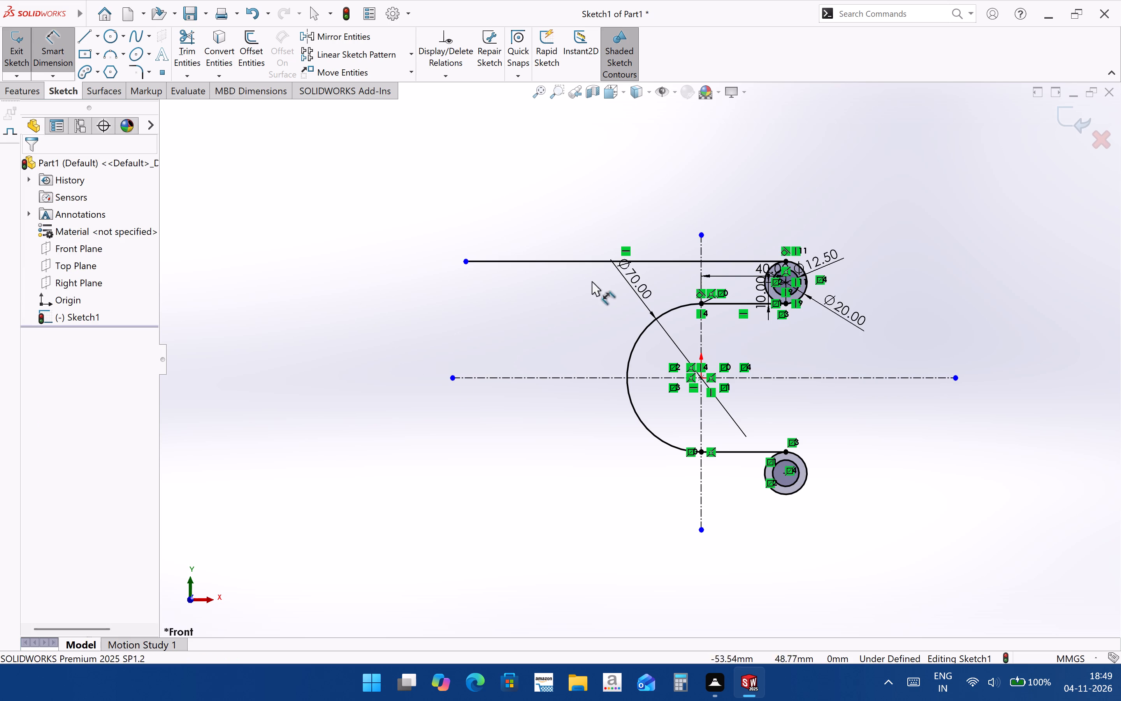
{"action": "left_click", "coordinate": [585, 263]}
{"action": "left_click", "coordinate": [582, 237]}
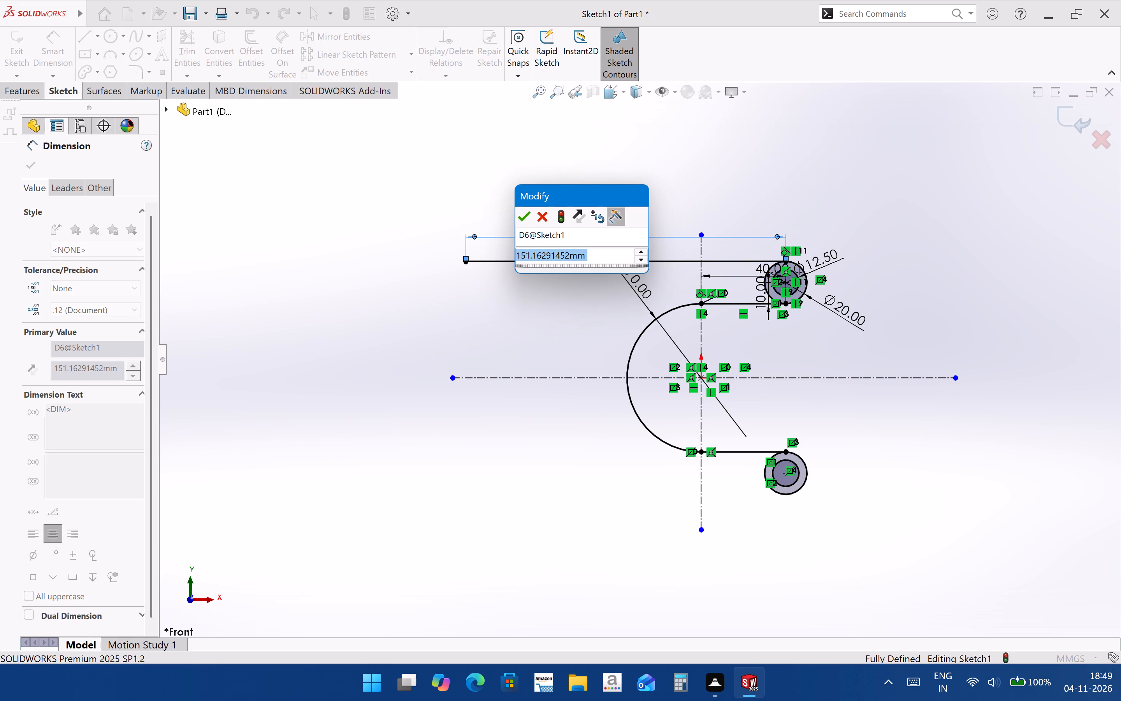
{"action": "type", "text": "90"}
{"action": "key", "text": "Return"}
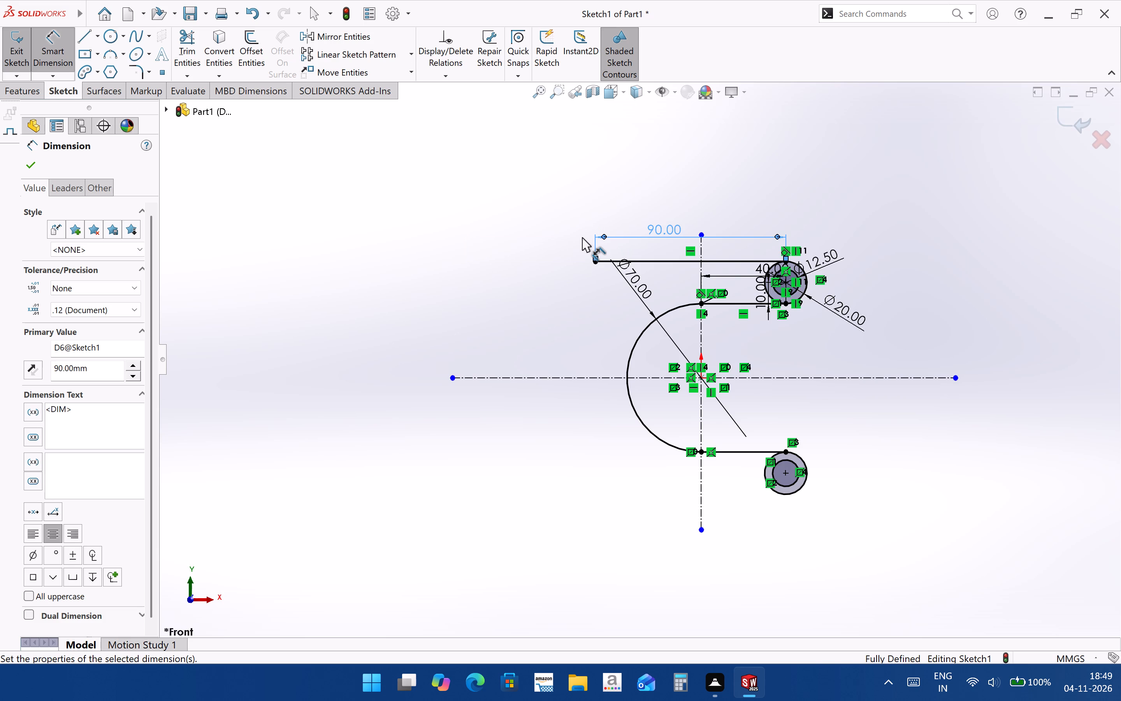
Add 40 to the top horizontal line's 90 mm dimension, making its length 130 mm.
{"action": "scroll", "coordinate": [733, 250], "scroll_direction": "down", "scroll_amount": 2}
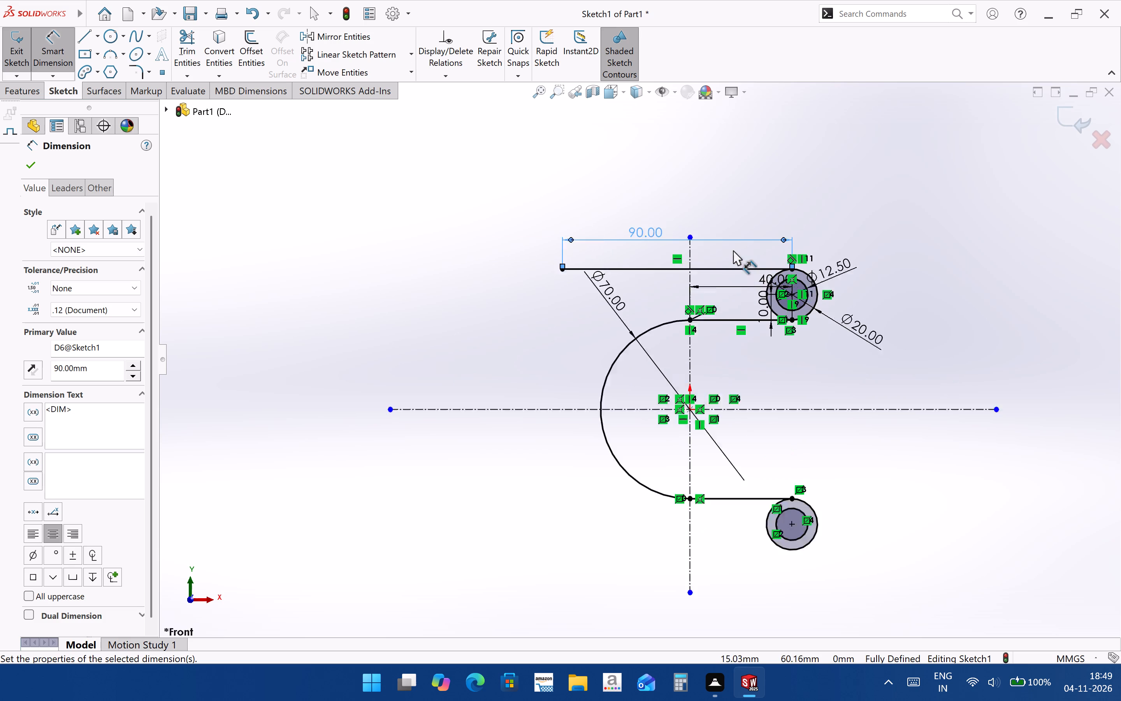
{"action": "scroll", "coordinate": [733, 250], "scroll_direction": "down", "scroll_amount": 1}
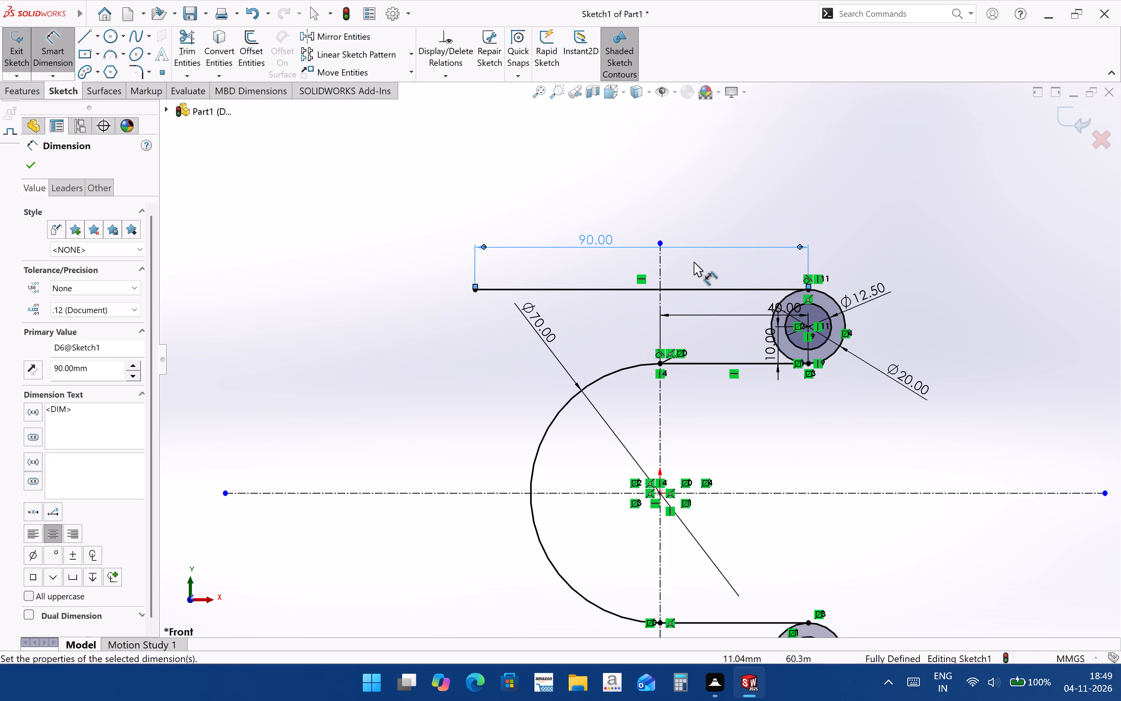
{"action": "double_click", "coordinate": [592, 241]}
{"action": "left_click", "coordinate": [601, 254]}
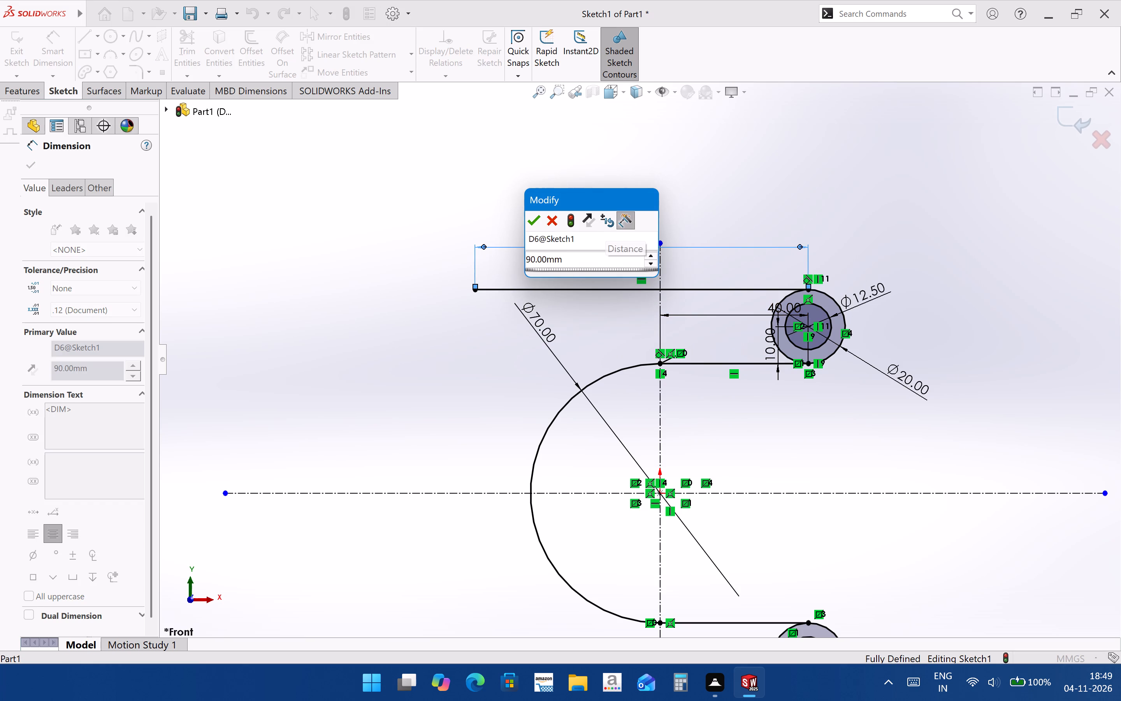
{"action": "key", "text": "shift+plus"}
{"action": "type", "text": "40"}
{"action": "key", "text": "Return"}
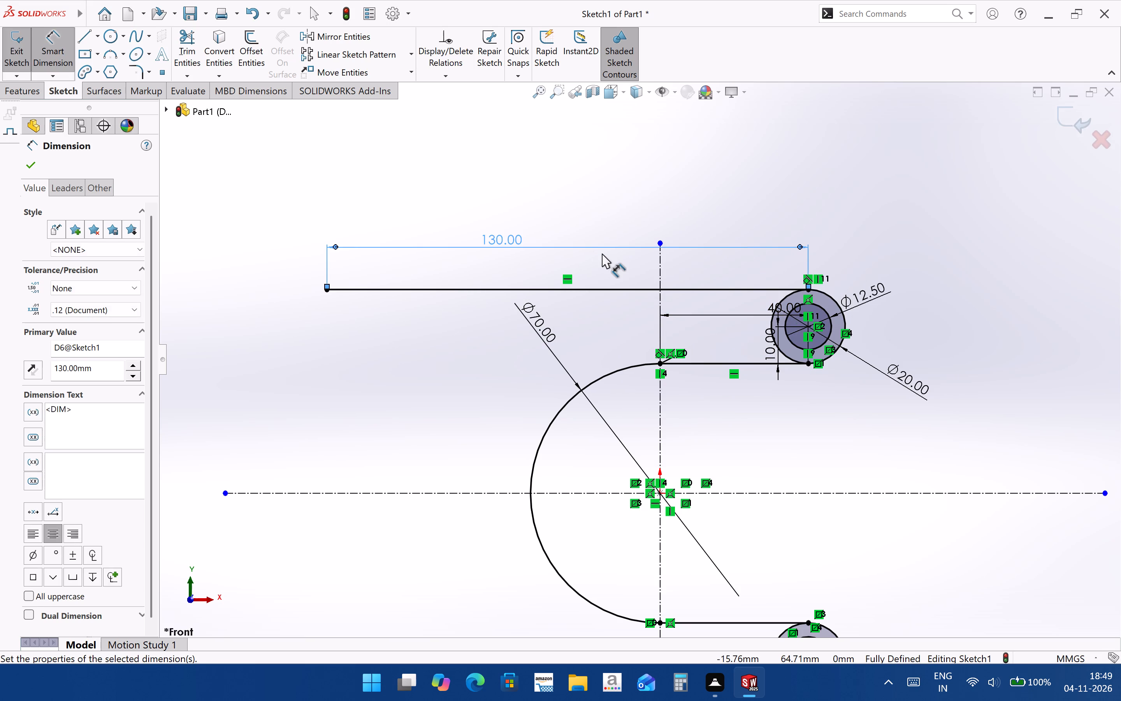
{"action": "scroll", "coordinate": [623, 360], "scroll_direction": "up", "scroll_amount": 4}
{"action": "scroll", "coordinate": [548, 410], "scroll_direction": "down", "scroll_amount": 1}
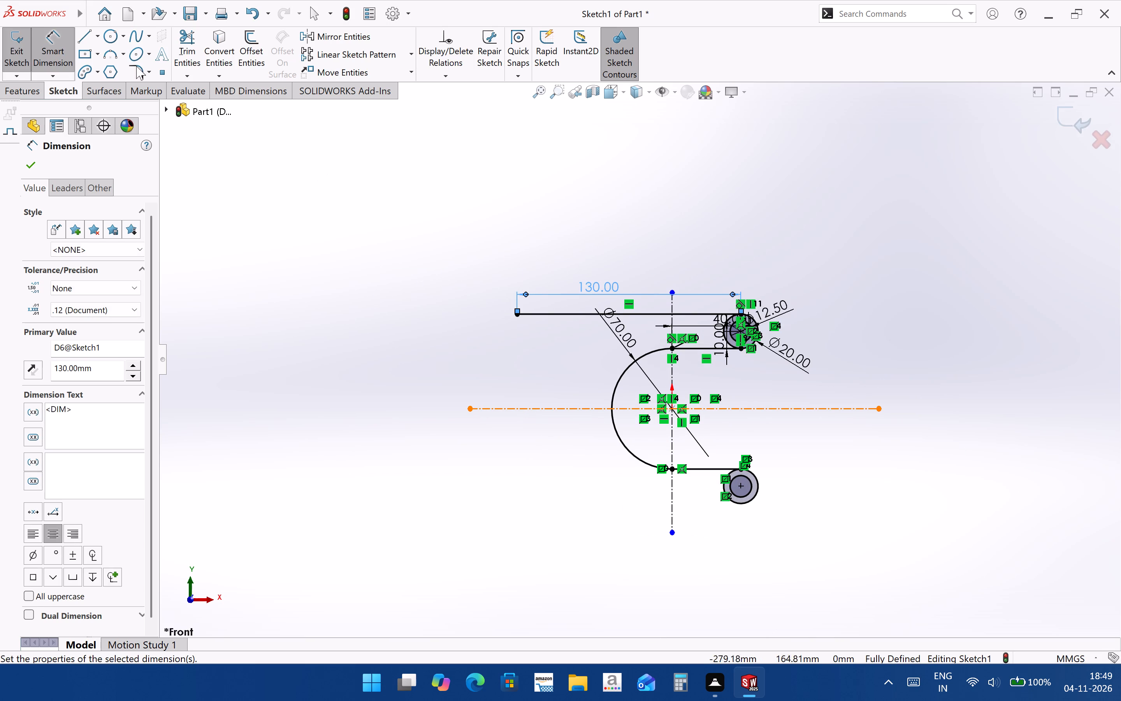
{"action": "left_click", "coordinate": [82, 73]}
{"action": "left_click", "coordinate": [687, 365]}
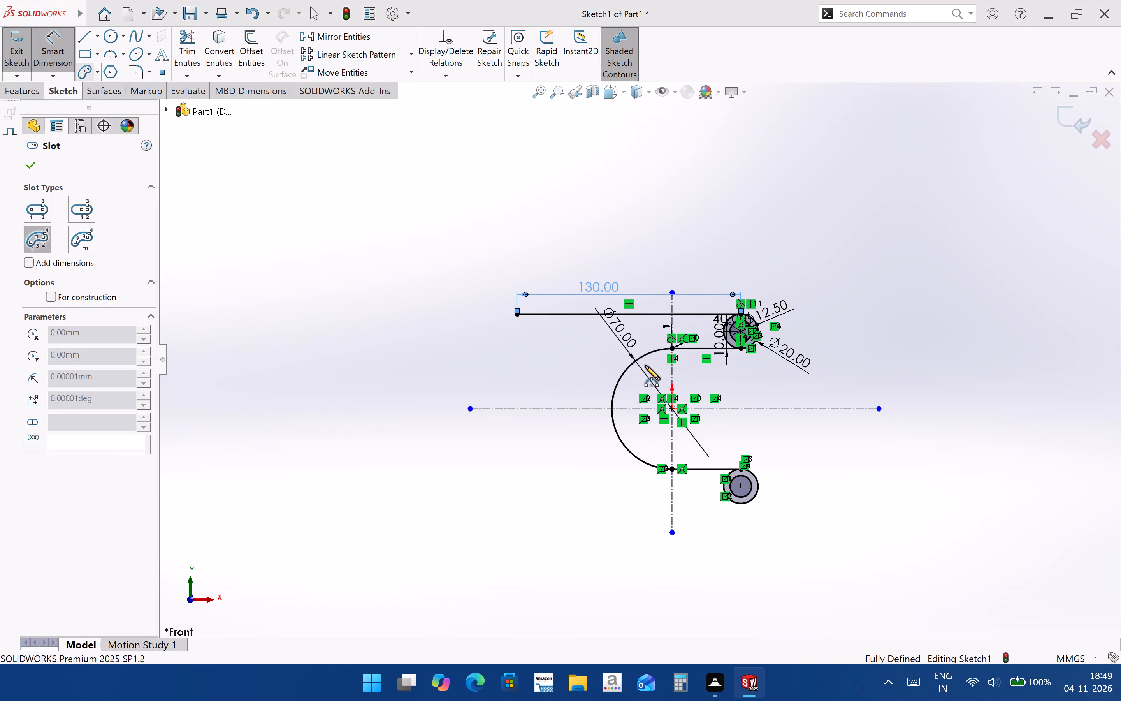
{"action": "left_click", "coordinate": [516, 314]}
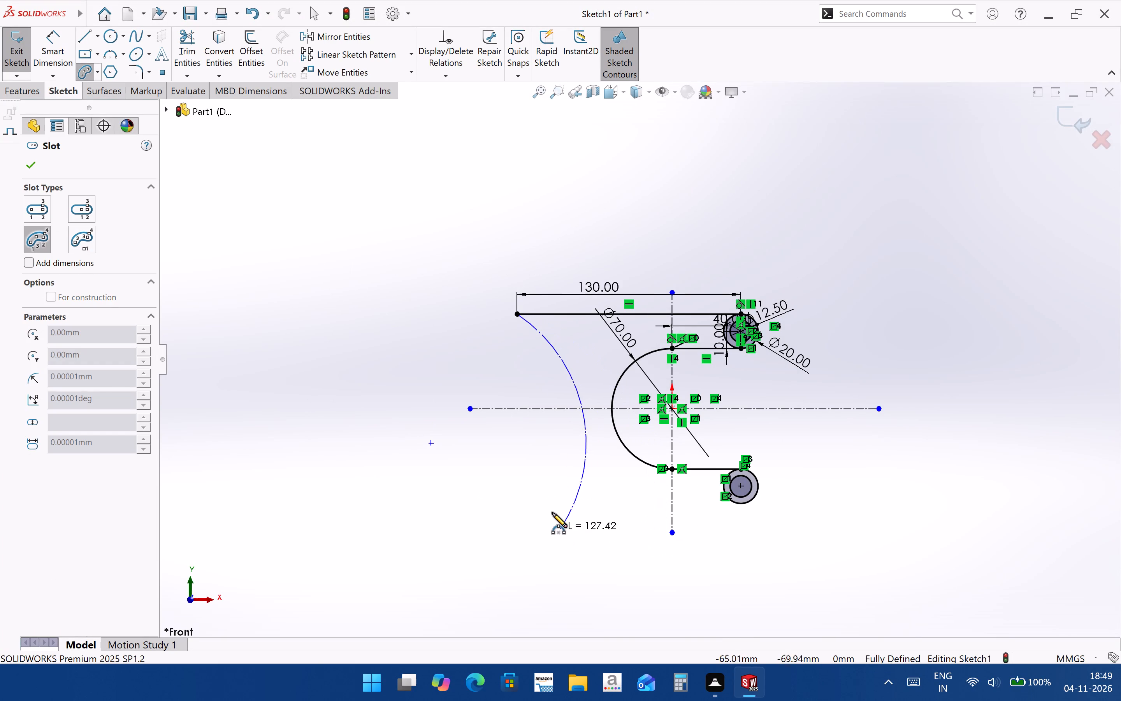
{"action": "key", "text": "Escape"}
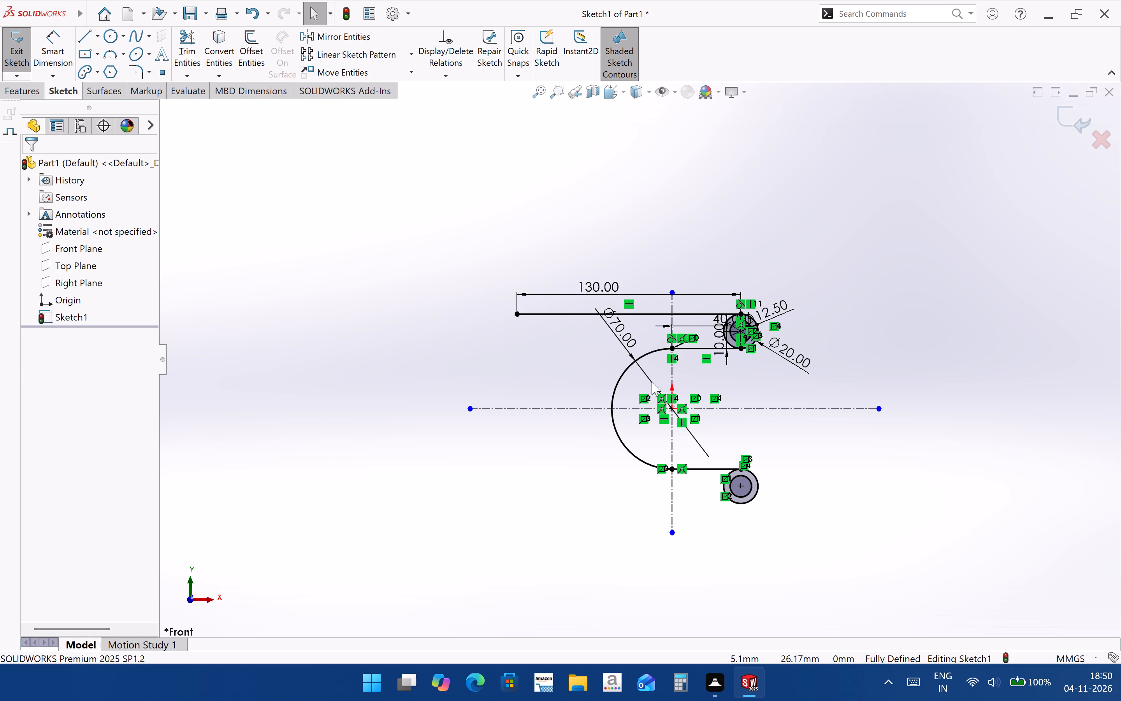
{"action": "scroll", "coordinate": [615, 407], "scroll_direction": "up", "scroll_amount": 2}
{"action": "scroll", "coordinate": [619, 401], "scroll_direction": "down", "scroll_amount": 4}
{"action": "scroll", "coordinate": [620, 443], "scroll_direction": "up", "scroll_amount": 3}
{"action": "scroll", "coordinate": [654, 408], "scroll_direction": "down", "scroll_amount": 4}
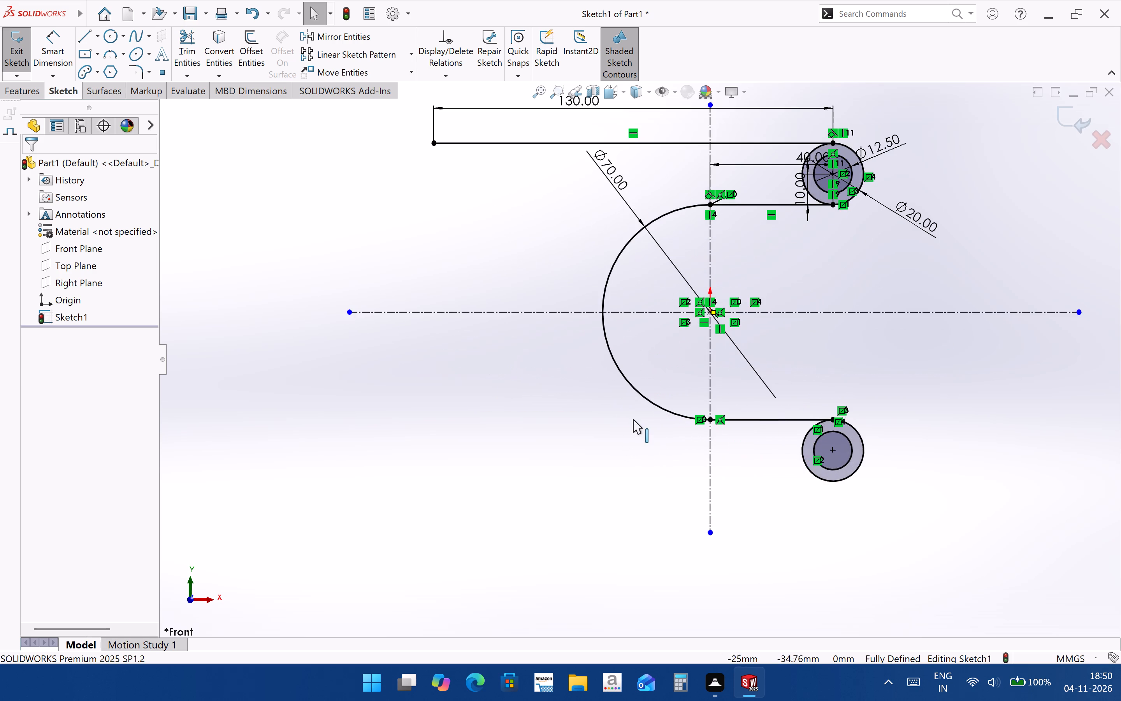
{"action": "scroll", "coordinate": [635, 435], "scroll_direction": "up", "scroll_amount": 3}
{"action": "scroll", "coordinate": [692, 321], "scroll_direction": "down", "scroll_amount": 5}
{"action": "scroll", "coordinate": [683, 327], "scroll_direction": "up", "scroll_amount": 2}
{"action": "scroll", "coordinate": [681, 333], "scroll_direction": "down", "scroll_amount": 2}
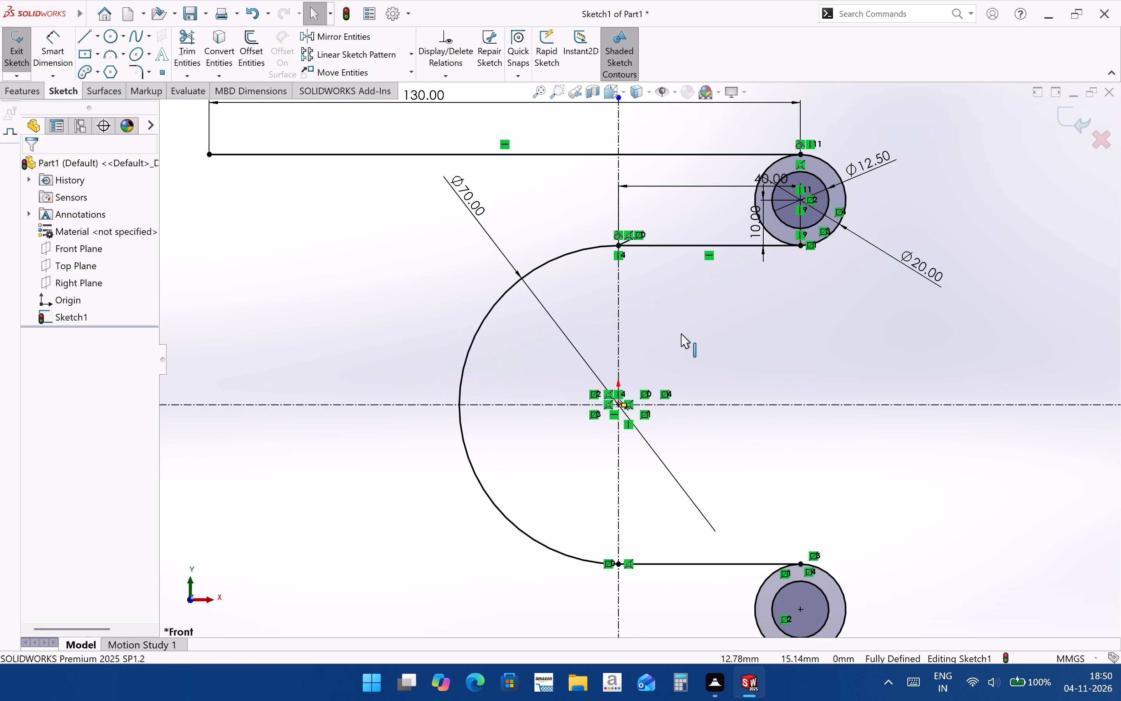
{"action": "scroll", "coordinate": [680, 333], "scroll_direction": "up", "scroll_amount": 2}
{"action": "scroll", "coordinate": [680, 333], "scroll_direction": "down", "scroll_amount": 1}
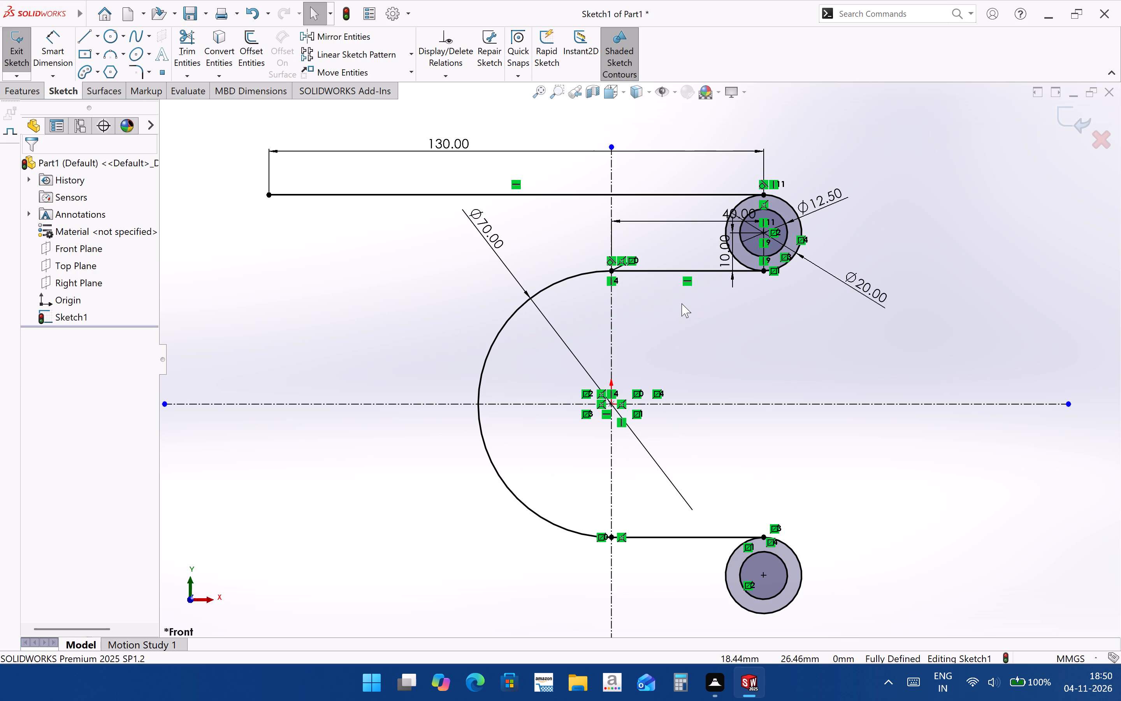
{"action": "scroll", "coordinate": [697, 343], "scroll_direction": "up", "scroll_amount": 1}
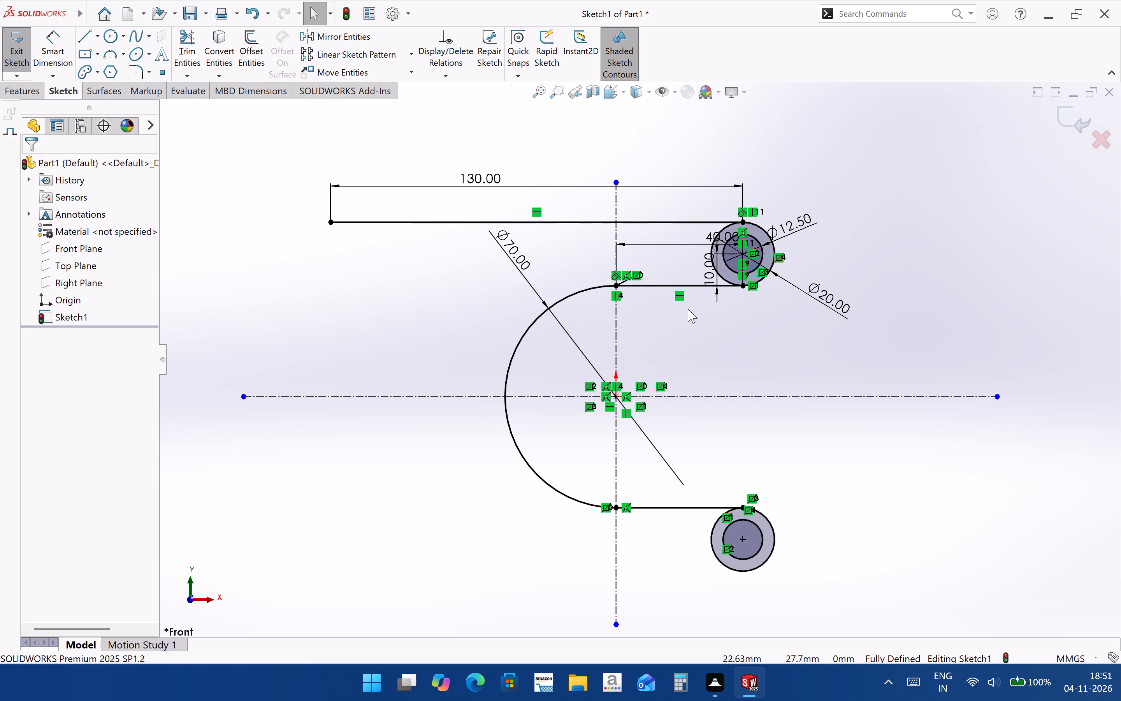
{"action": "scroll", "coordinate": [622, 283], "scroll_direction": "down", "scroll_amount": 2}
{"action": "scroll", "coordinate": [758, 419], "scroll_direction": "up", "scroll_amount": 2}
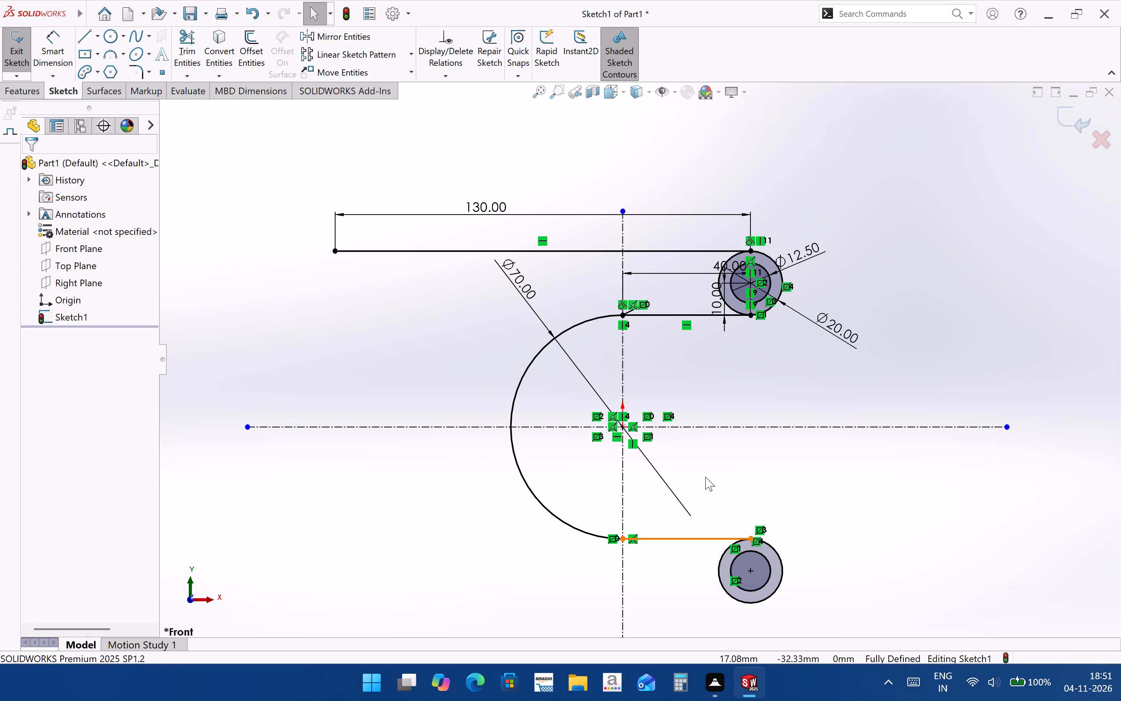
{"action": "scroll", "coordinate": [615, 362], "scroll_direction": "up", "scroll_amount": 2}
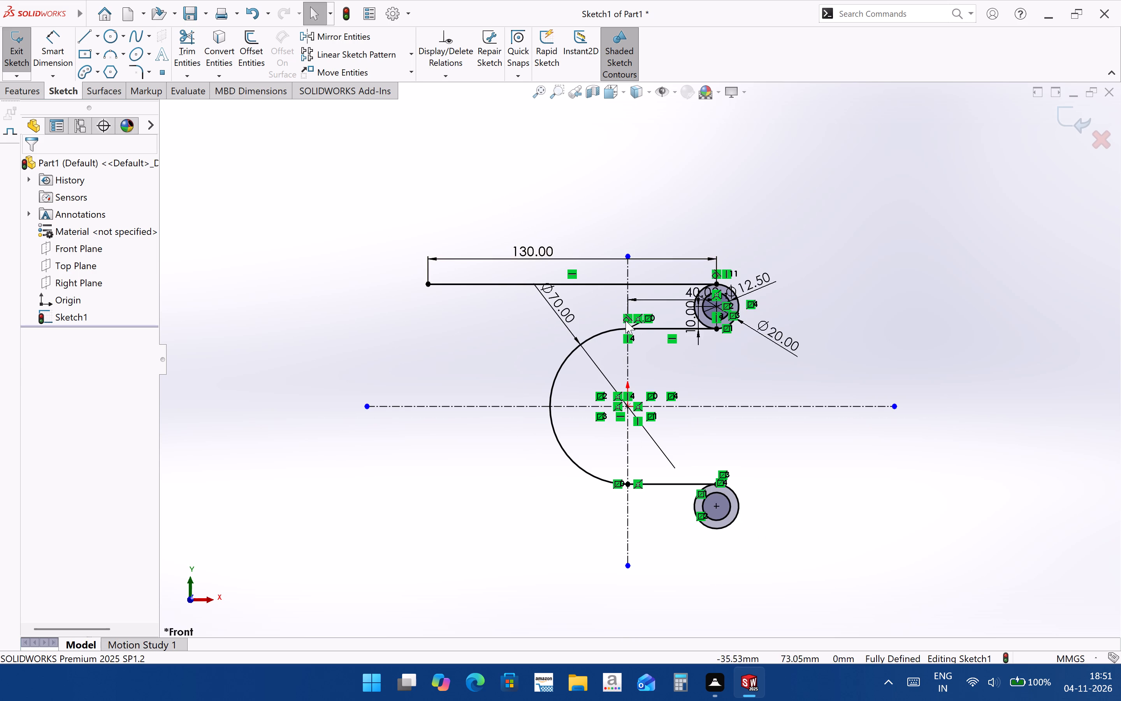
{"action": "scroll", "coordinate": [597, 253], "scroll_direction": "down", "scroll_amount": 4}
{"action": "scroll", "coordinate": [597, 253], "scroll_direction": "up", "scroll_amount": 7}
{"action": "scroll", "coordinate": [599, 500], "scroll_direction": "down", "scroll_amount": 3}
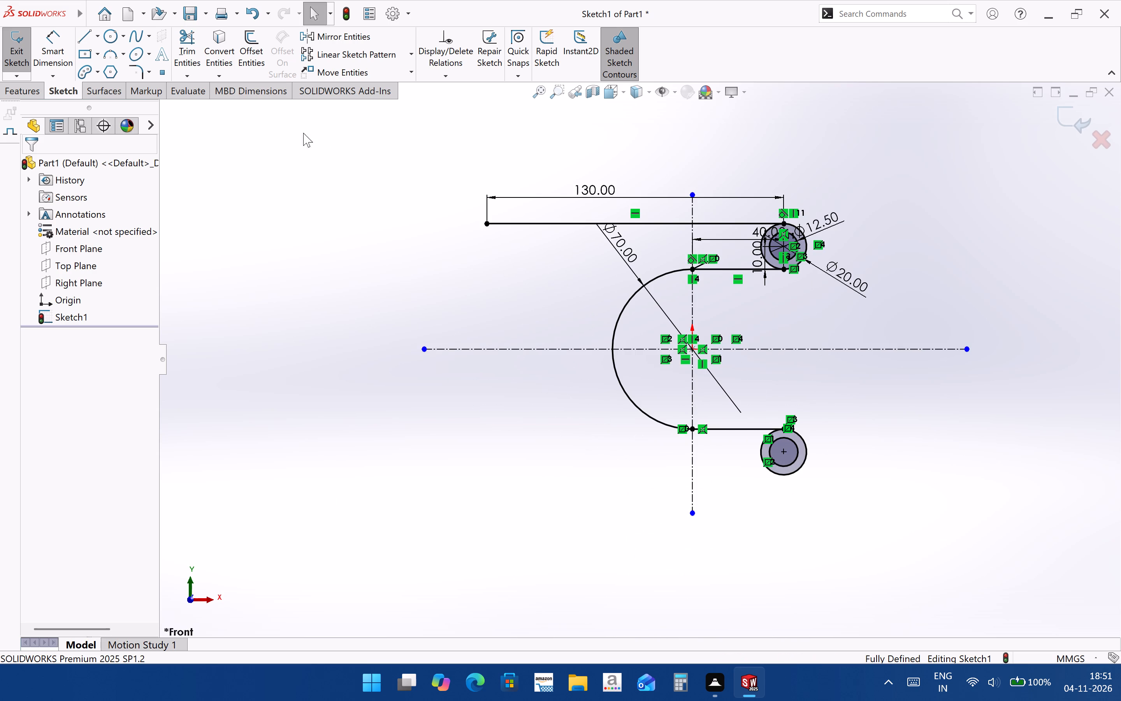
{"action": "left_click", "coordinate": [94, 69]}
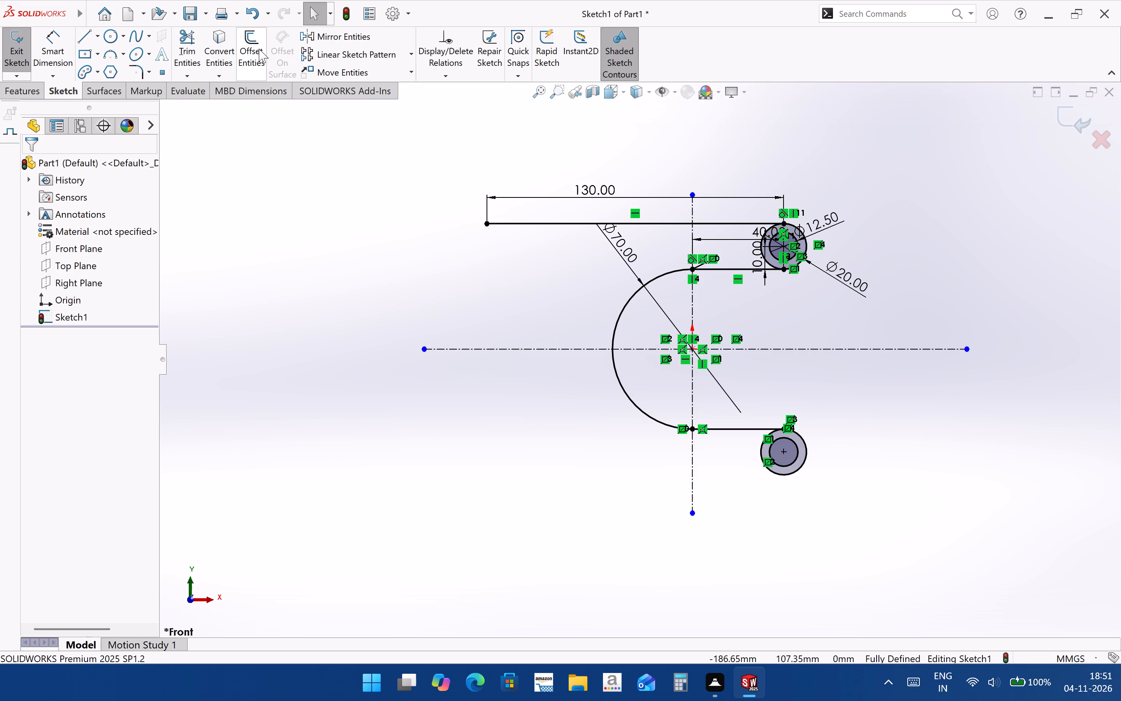
Mirror the 130 mm top horizontal line about the horizontal centerline, keeping the original.
{"action": "left_click", "coordinate": [336, 43]}
{"action": "left_click", "coordinate": [550, 224]}
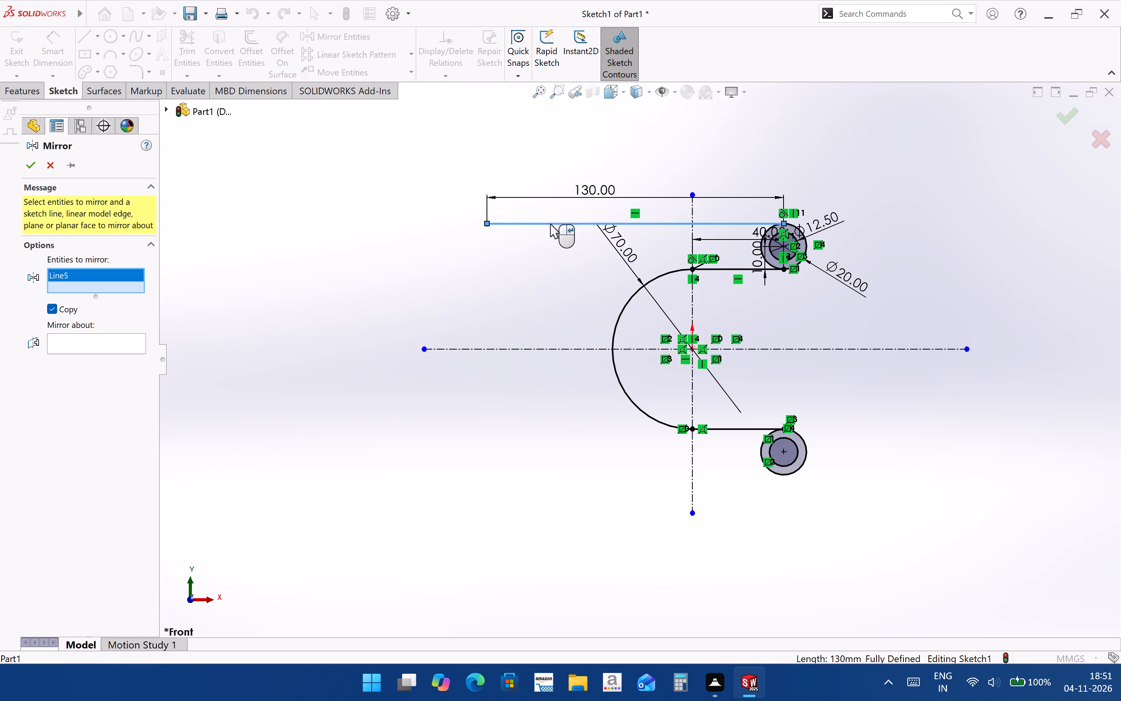
{"action": "left_click", "coordinate": [122, 344]}
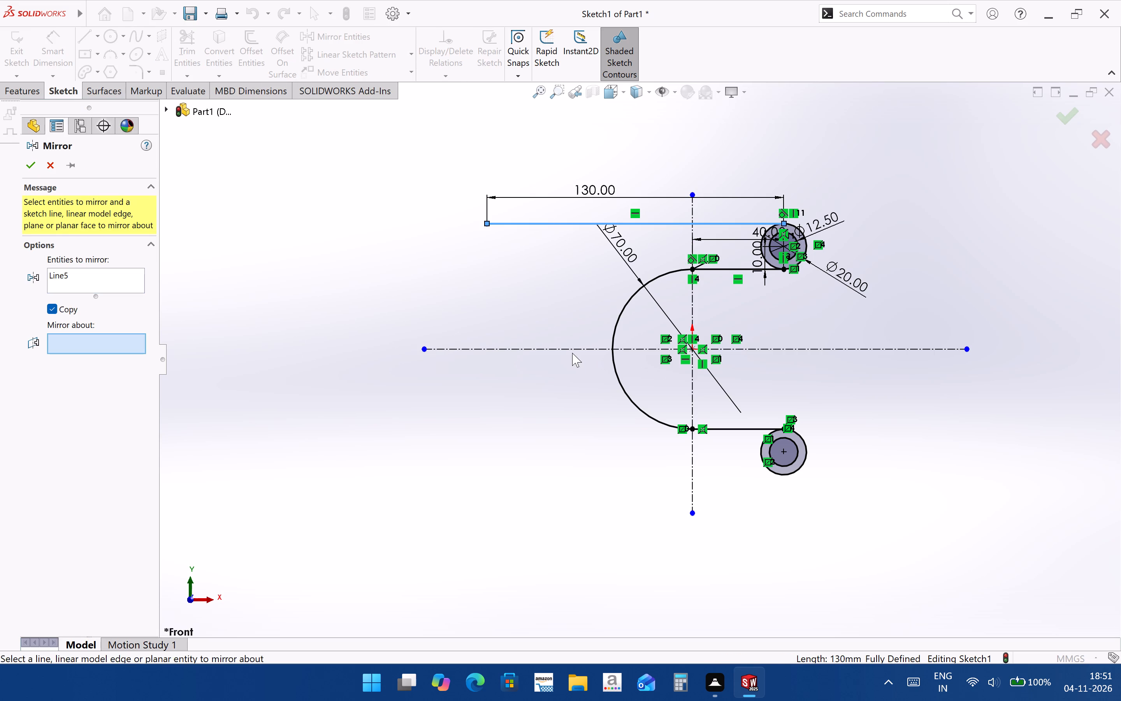
{"action": "left_click", "coordinate": [568, 350]}
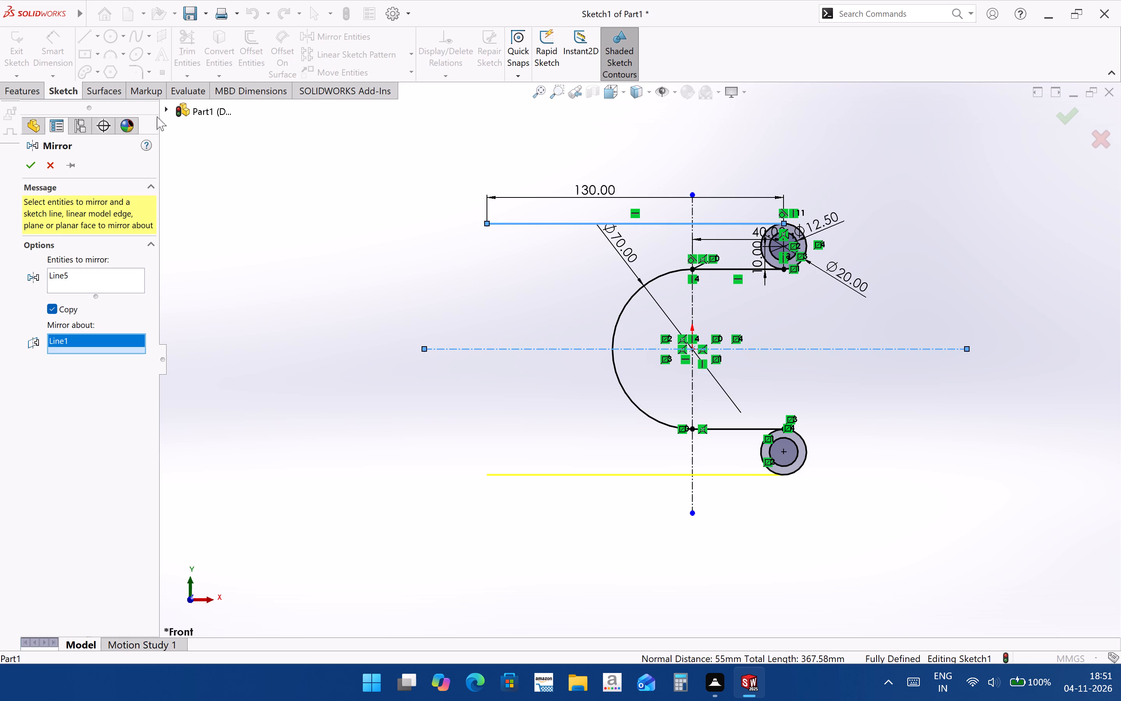
{"action": "left_click", "coordinate": [38, 169]}
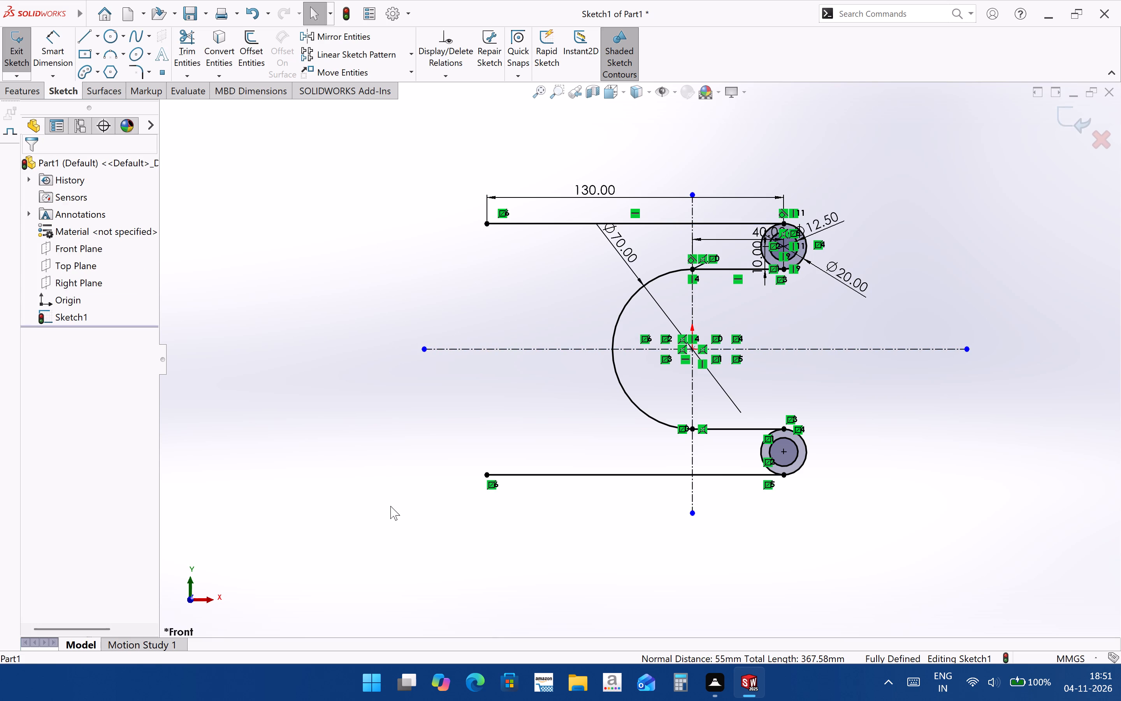
Sketch a 3 point arc slot joining the left ends of both long horizontal lines, bulging left, about 62 mm radius and 31 mm wide.
{"action": "left_click", "coordinate": [87, 71]}
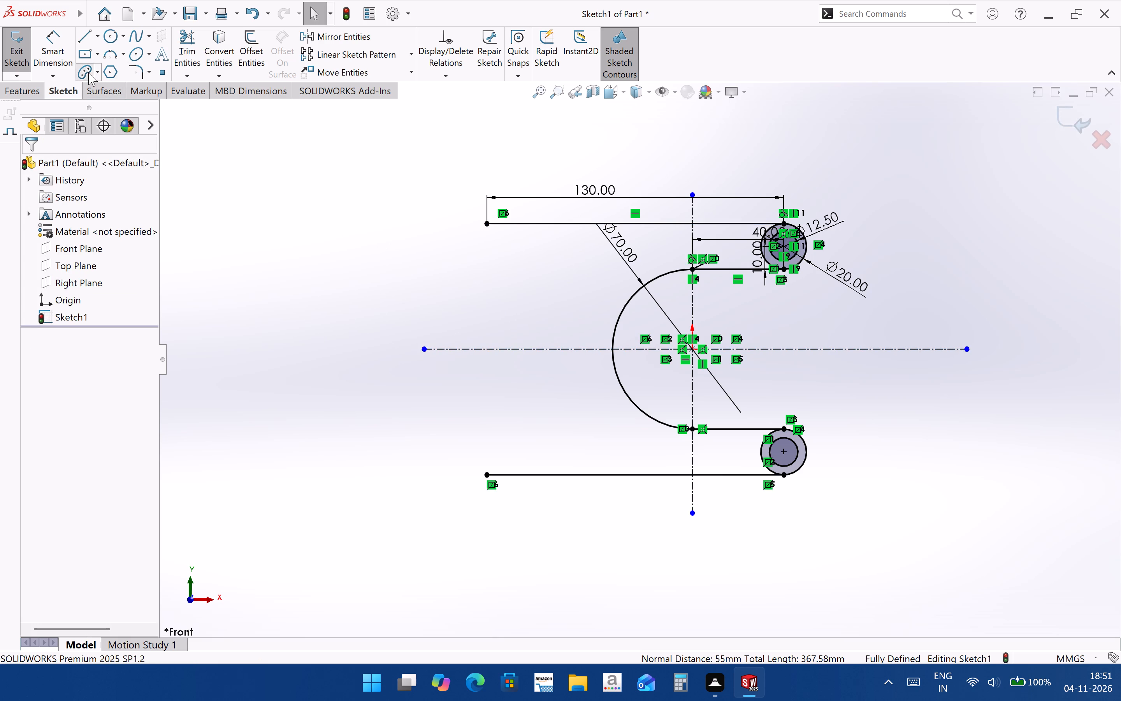
{"action": "left_click", "coordinate": [488, 225]}
{"action": "left_click", "coordinate": [489, 479]}
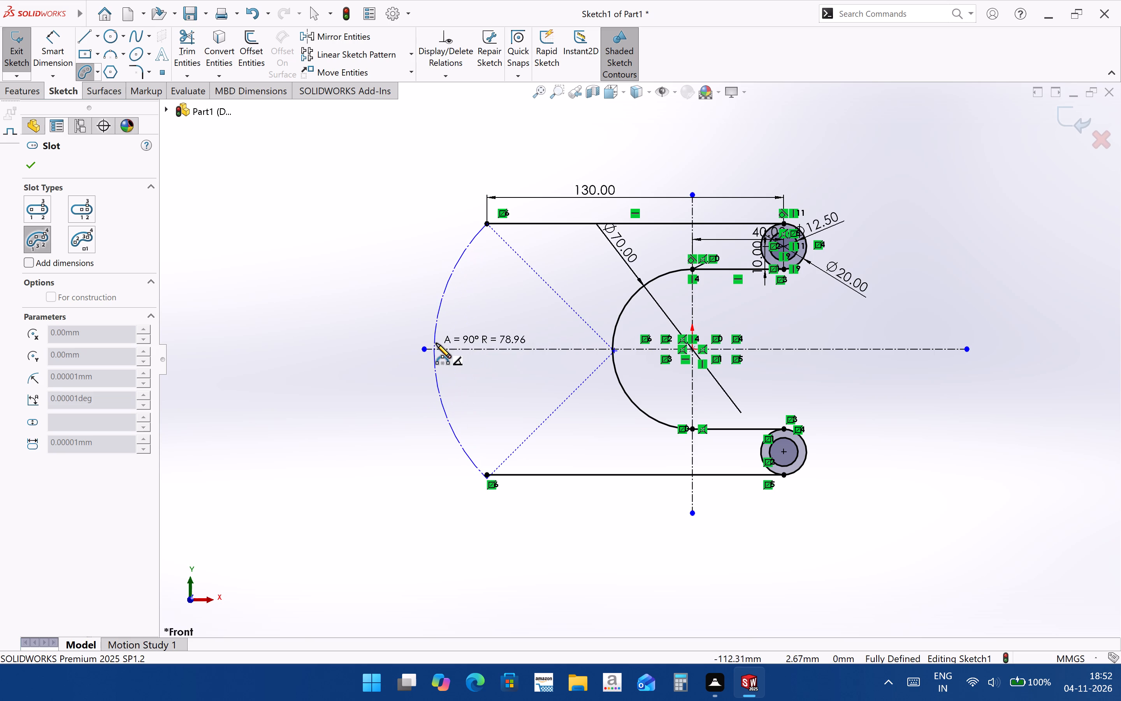
{"action": "left_click", "coordinate": [406, 343]}
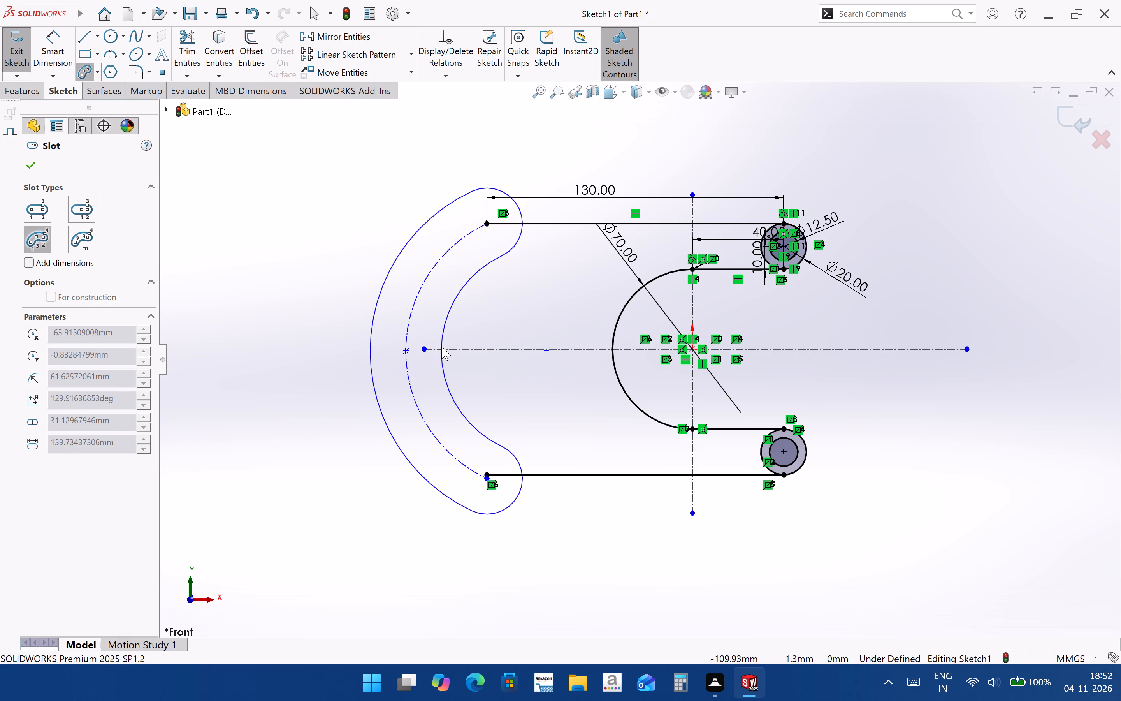
{"action": "left_click", "coordinate": [441, 346]}
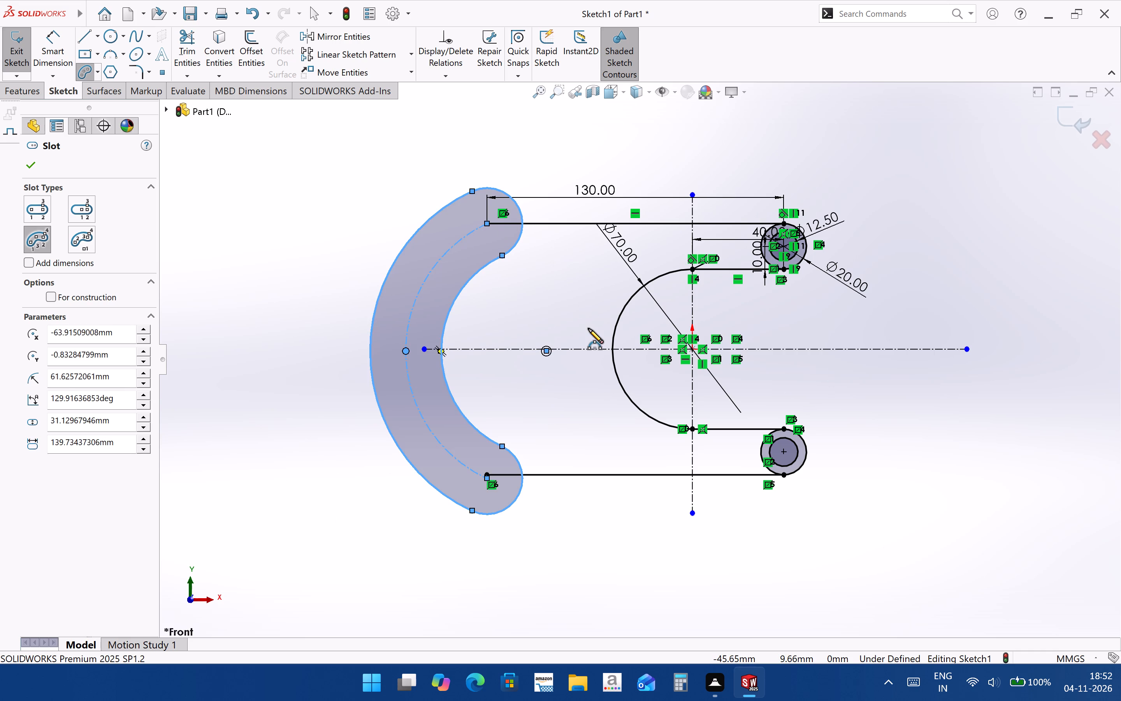
{"action": "left_click", "coordinate": [503, 577]}
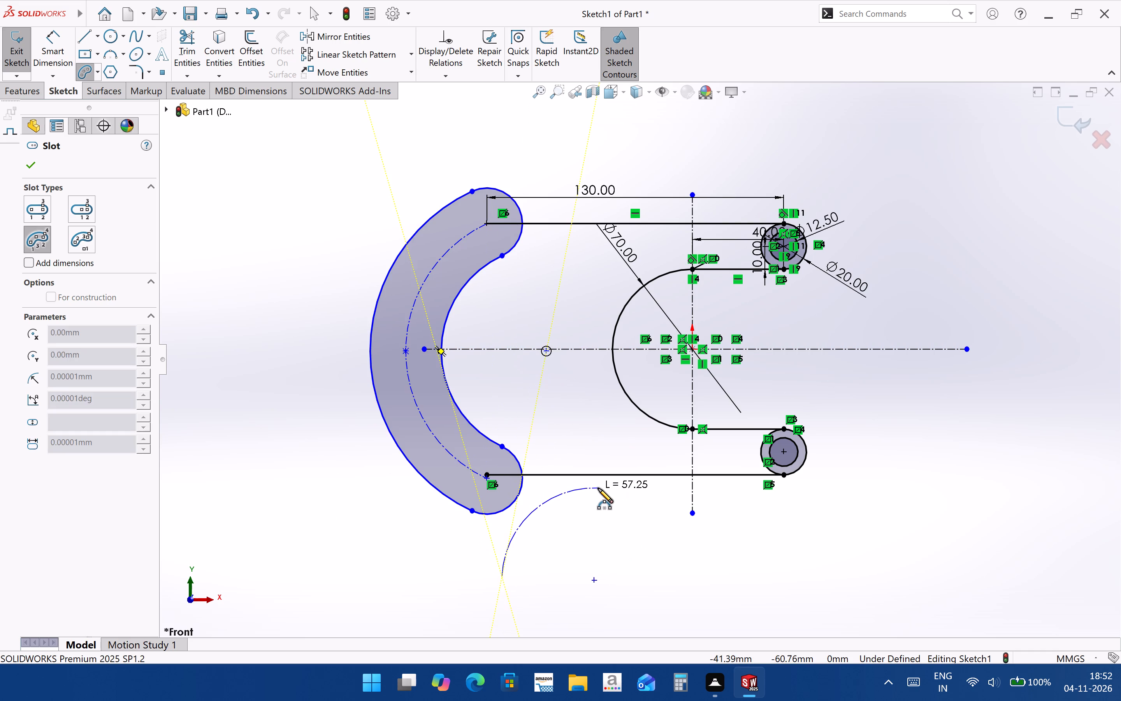
{"action": "key", "text": "Escape"}
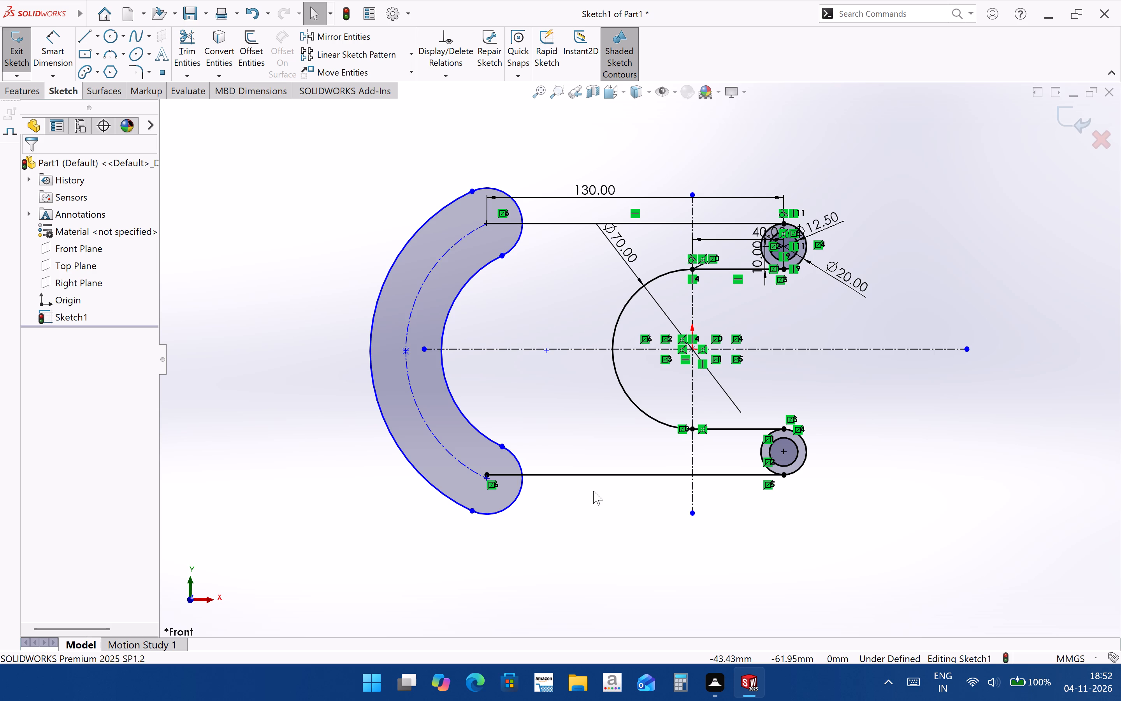
Delete the 130 mm dimension from the top horizontal line.
{"action": "left_click", "coordinate": [610, 197]}
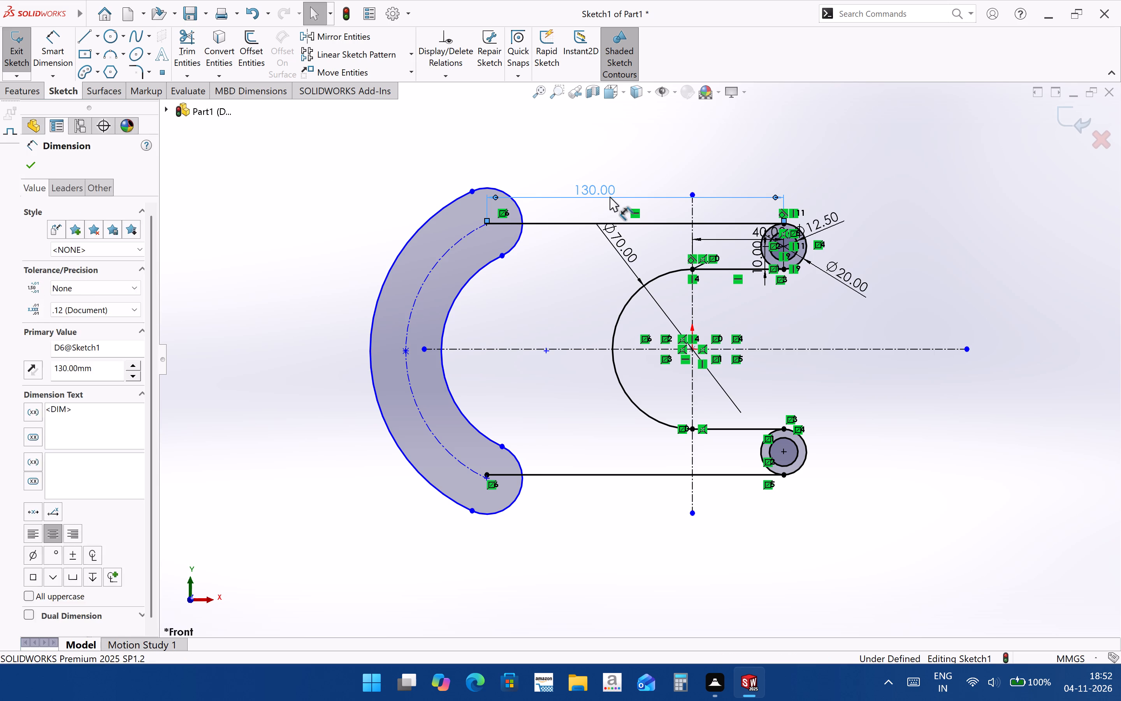
{"action": "key", "text": "Delete"}
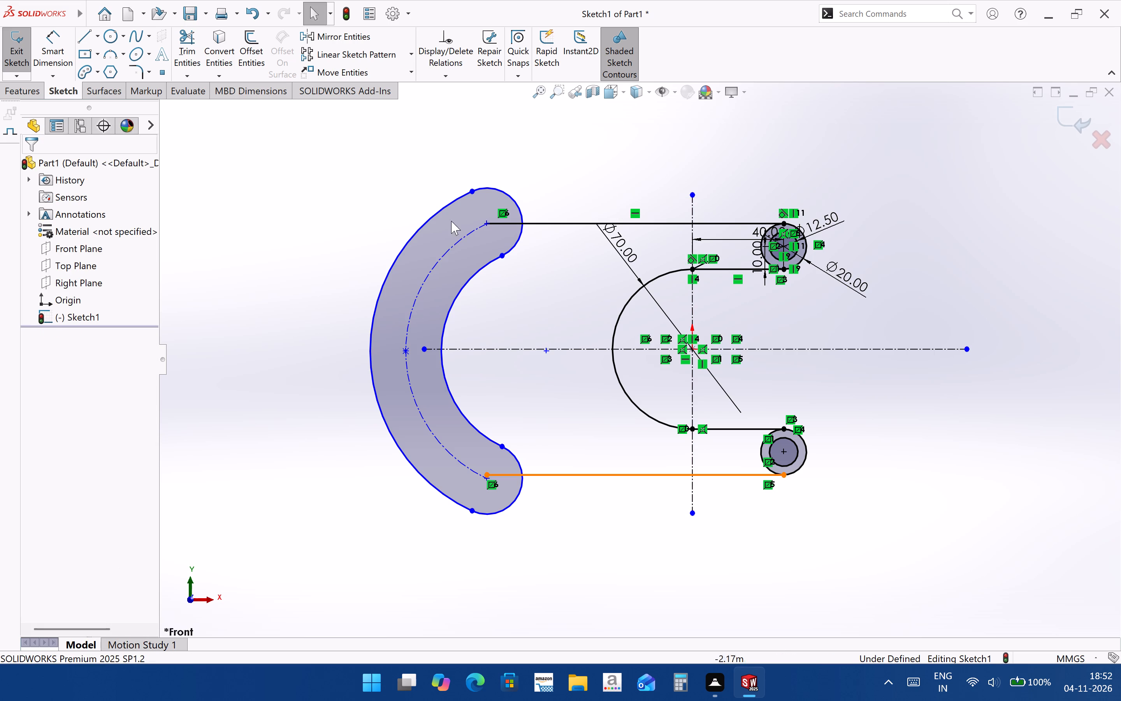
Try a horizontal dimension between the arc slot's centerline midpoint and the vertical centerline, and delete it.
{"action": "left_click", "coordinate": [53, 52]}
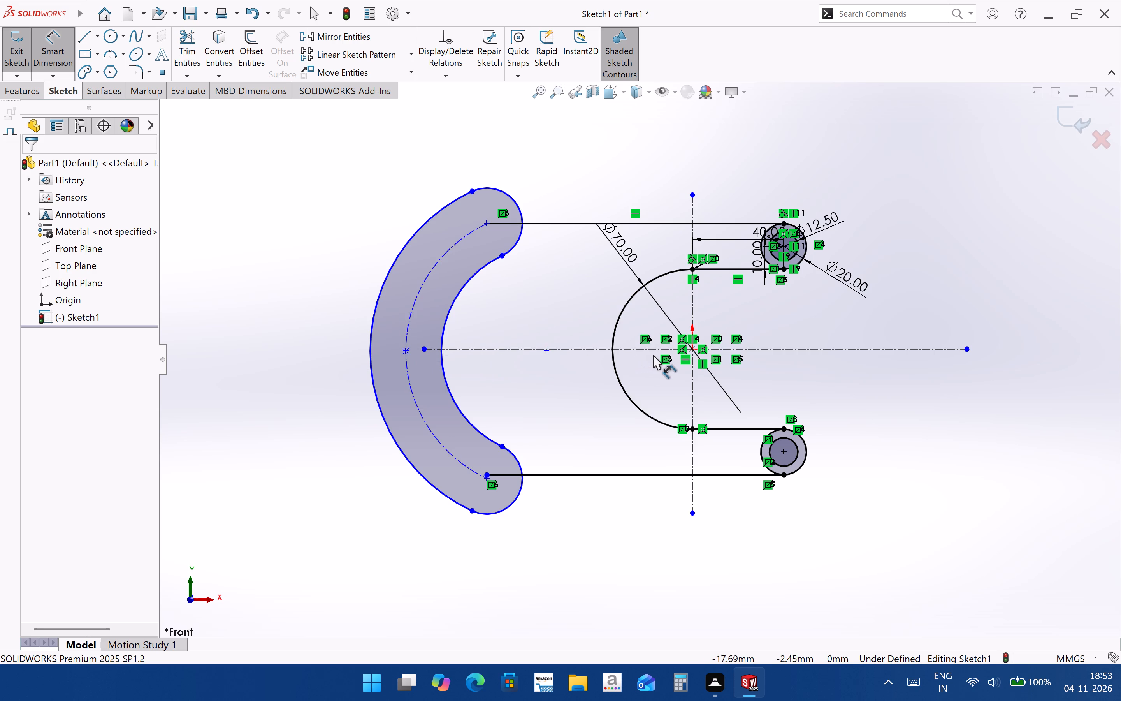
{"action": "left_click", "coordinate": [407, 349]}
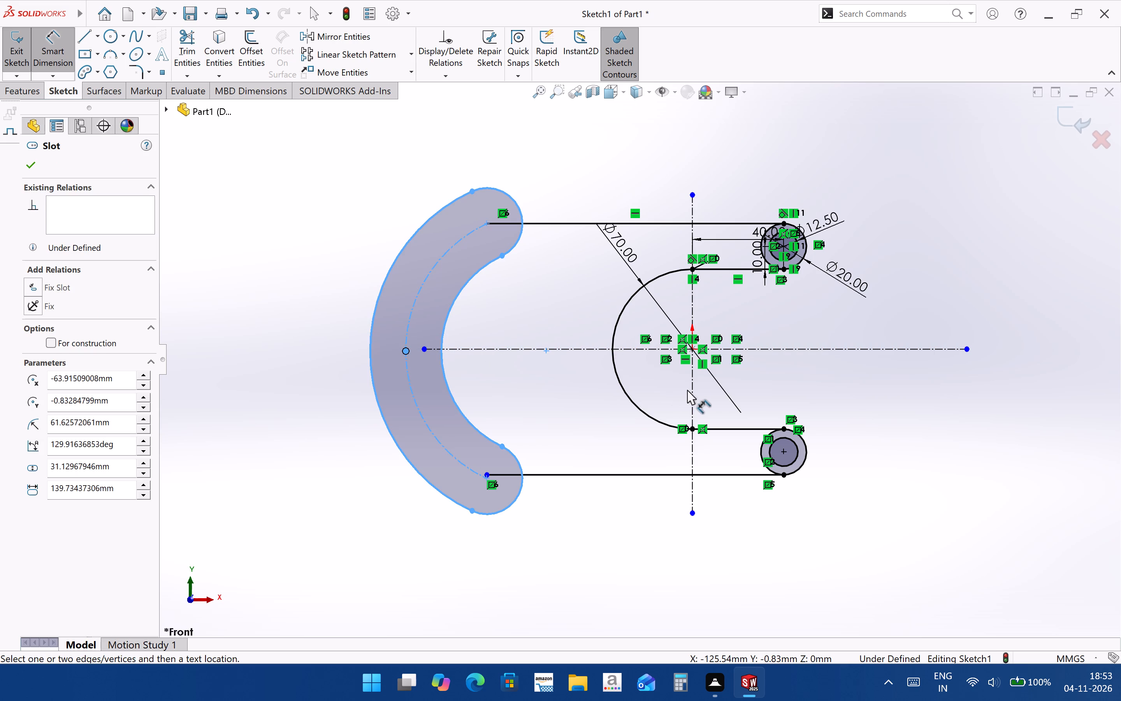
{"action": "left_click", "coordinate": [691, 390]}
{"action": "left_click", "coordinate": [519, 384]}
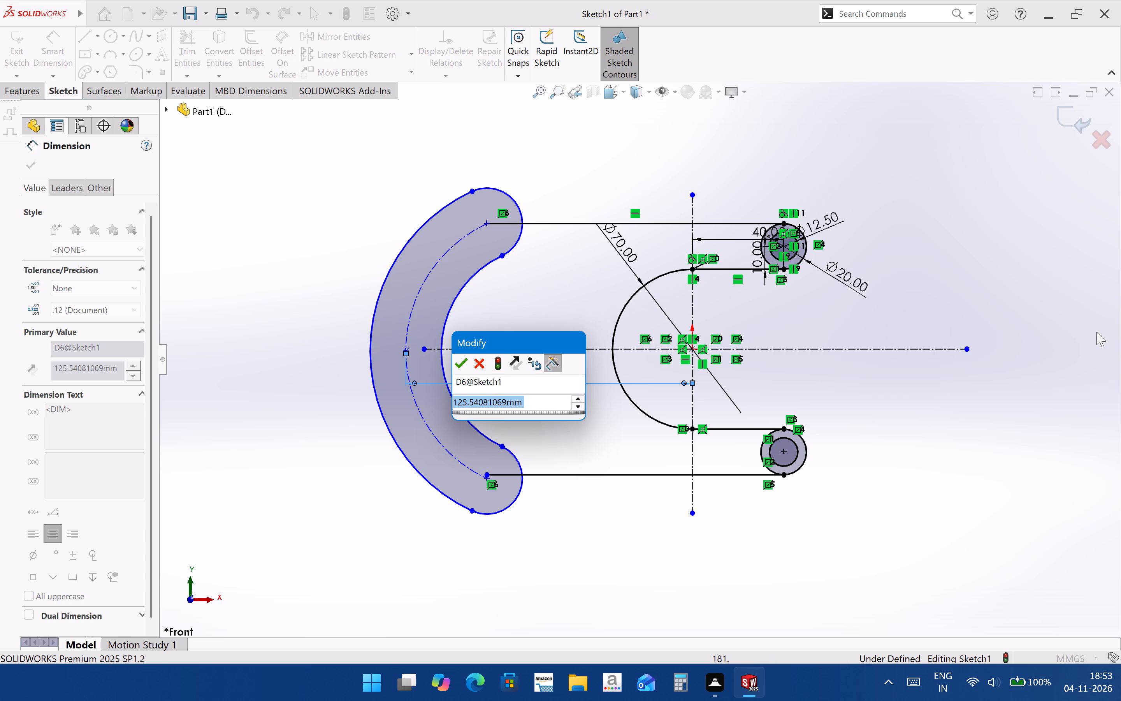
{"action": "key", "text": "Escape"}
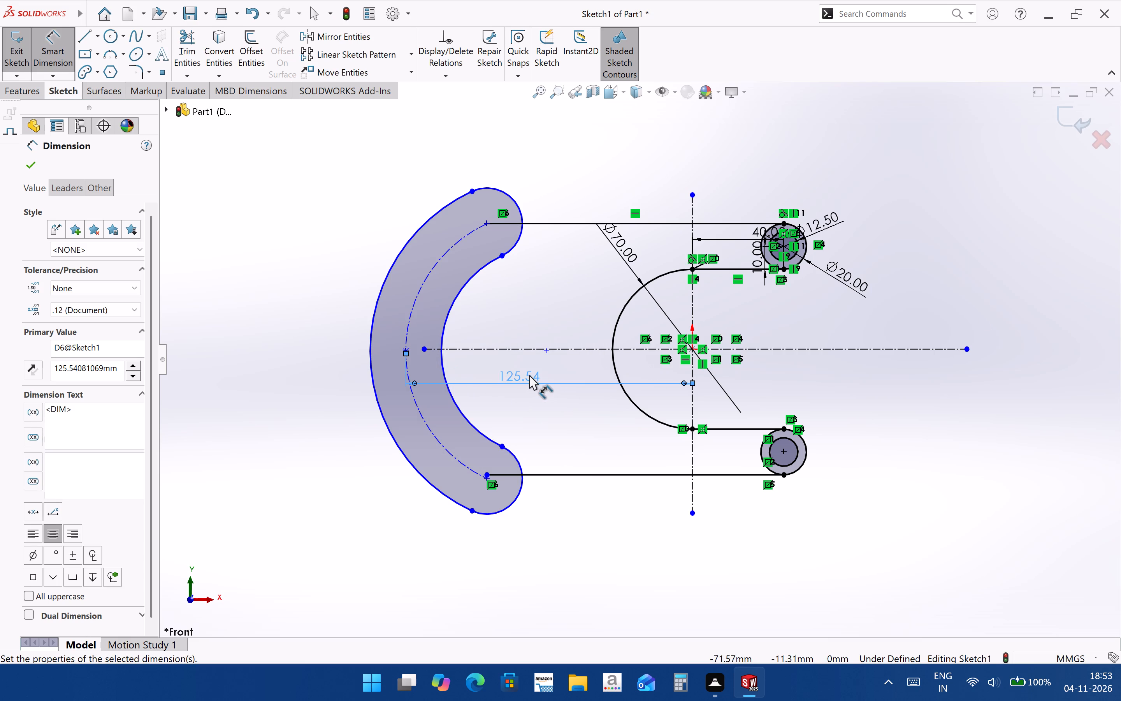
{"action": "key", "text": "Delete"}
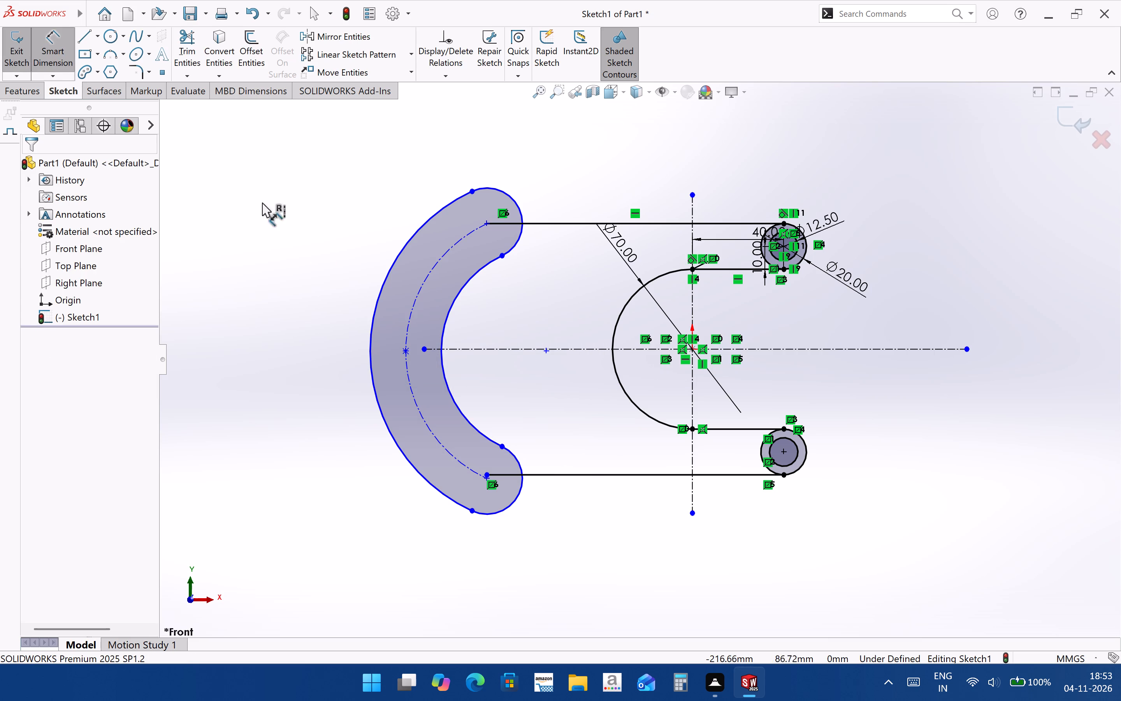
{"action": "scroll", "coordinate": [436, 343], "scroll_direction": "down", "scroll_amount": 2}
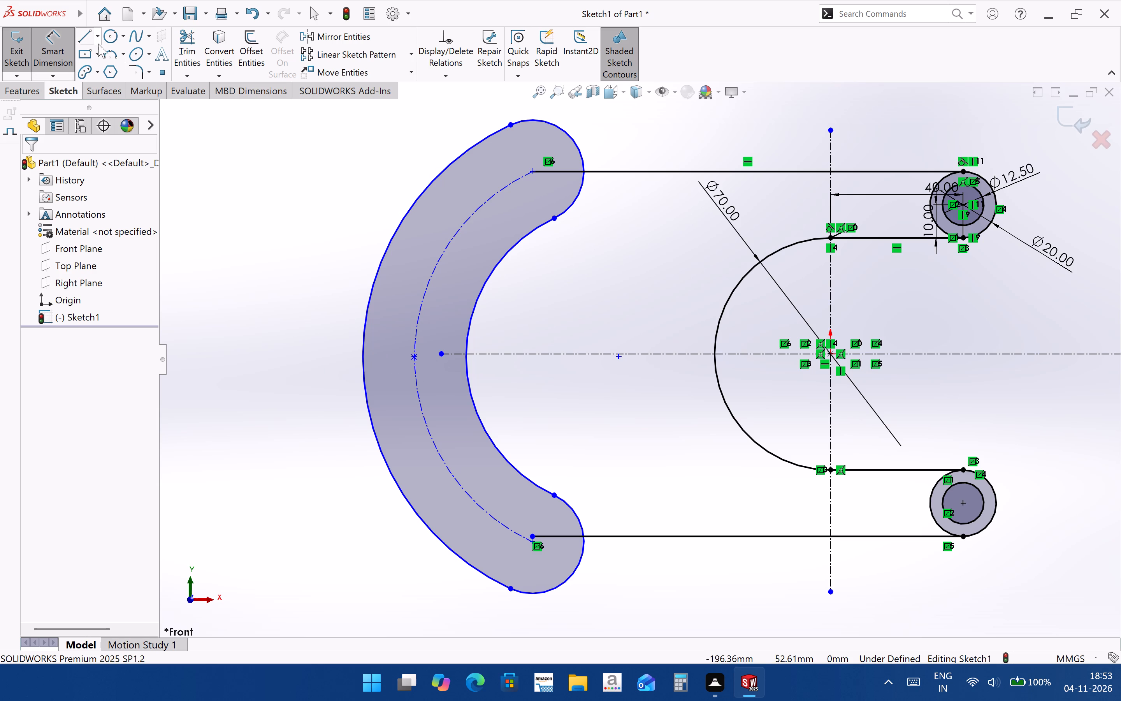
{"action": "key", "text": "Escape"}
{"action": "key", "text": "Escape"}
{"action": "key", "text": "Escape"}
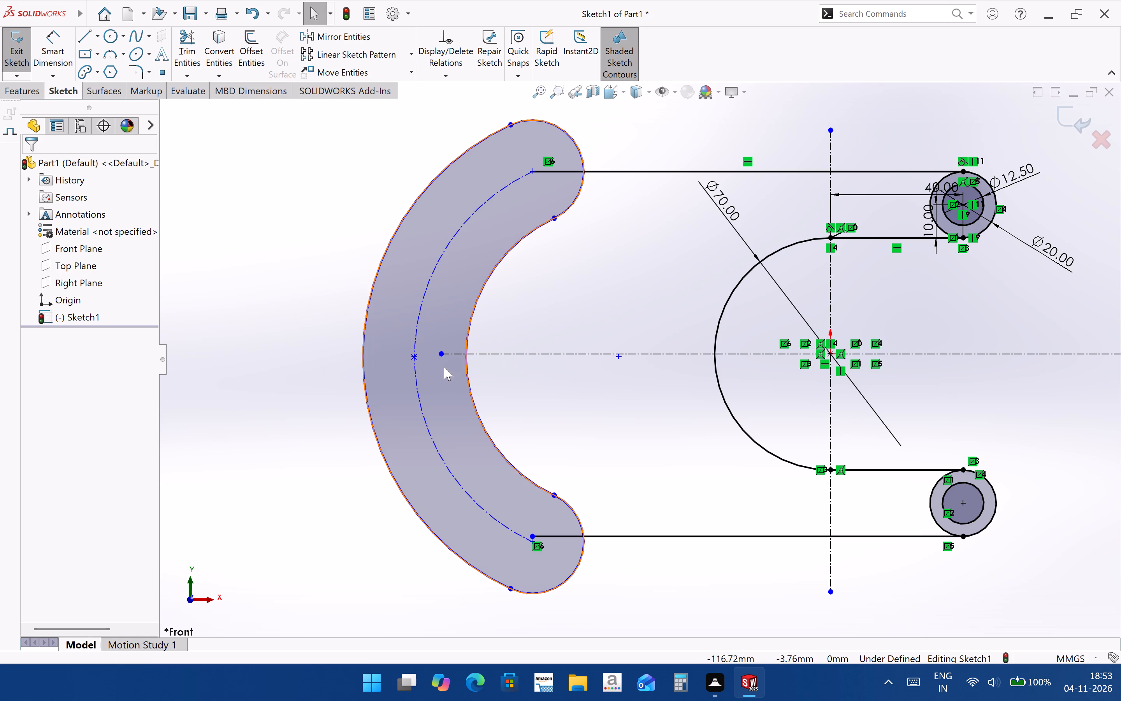
Extend the horizontal centerline's left end beyond the arc slot, to about 157 mm left of the origin.
{"action": "left_click", "coordinate": [440, 354]}
{"action": "left_click_drag", "start_coordinate": [440, 354], "coordinate": [309, 357]}
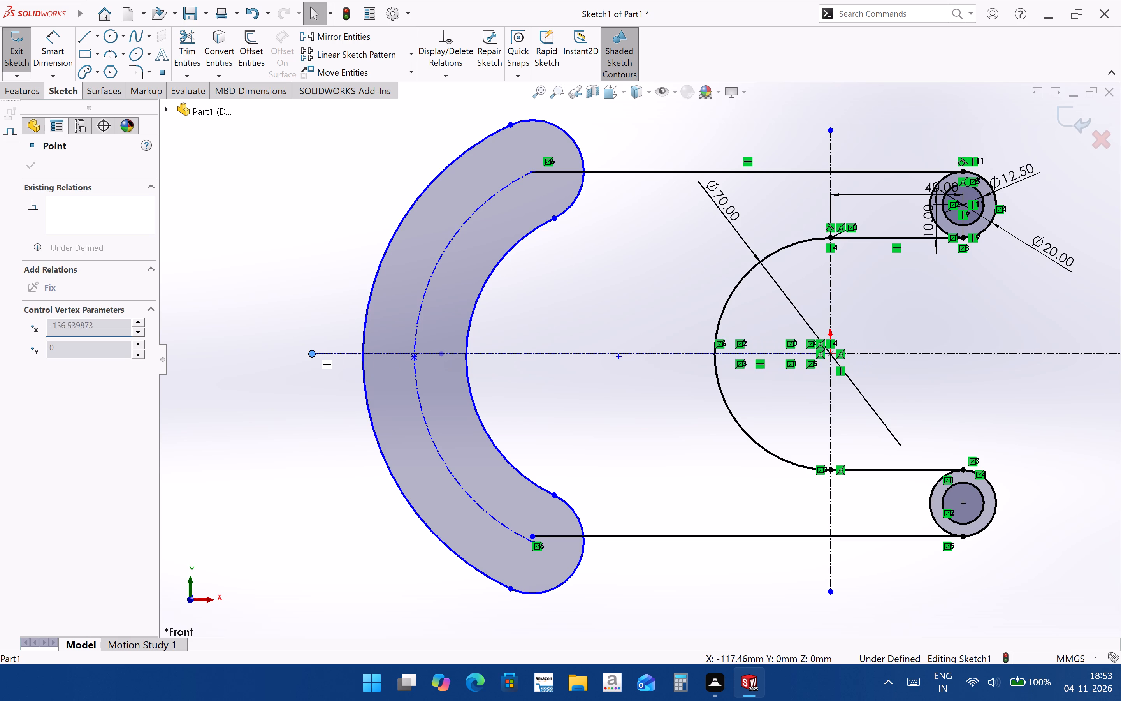
{"action": "left_click", "coordinate": [304, 453]}
{"action": "scroll", "coordinate": [369, 464], "scroll_direction": "up", "scroll_amount": 3}
{"action": "scroll", "coordinate": [542, 354], "scroll_direction": "down", "scroll_amount": 3}
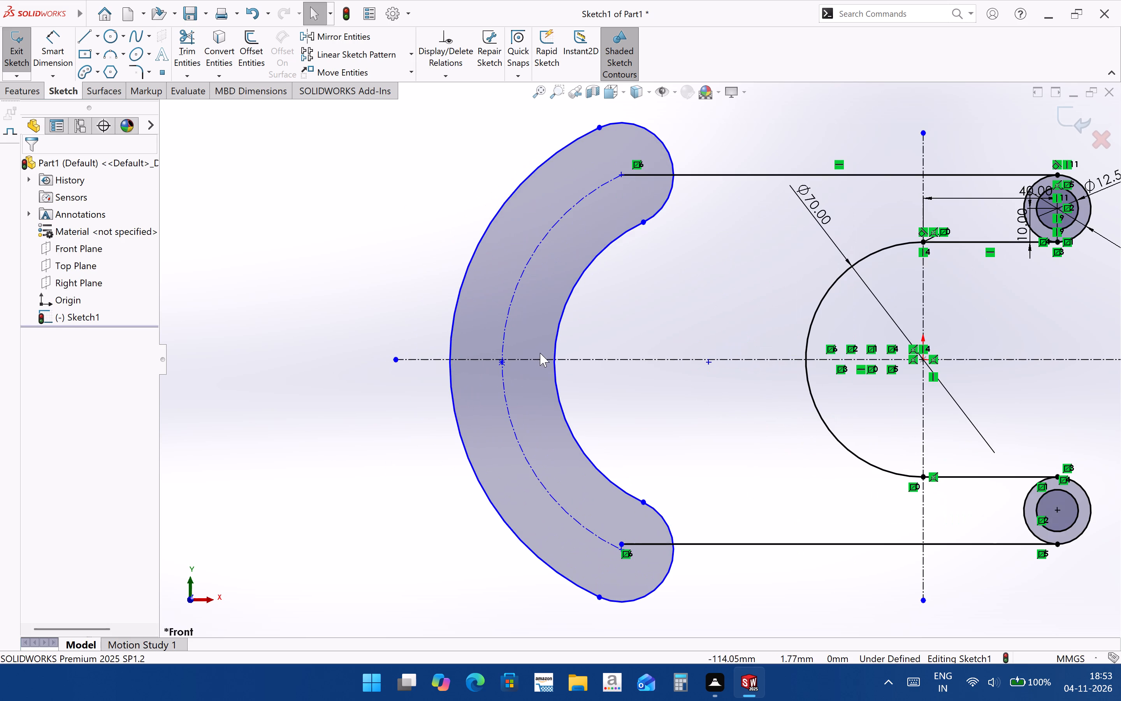
{"action": "scroll", "coordinate": [517, 467], "scroll_direction": "up", "scroll_amount": 2}
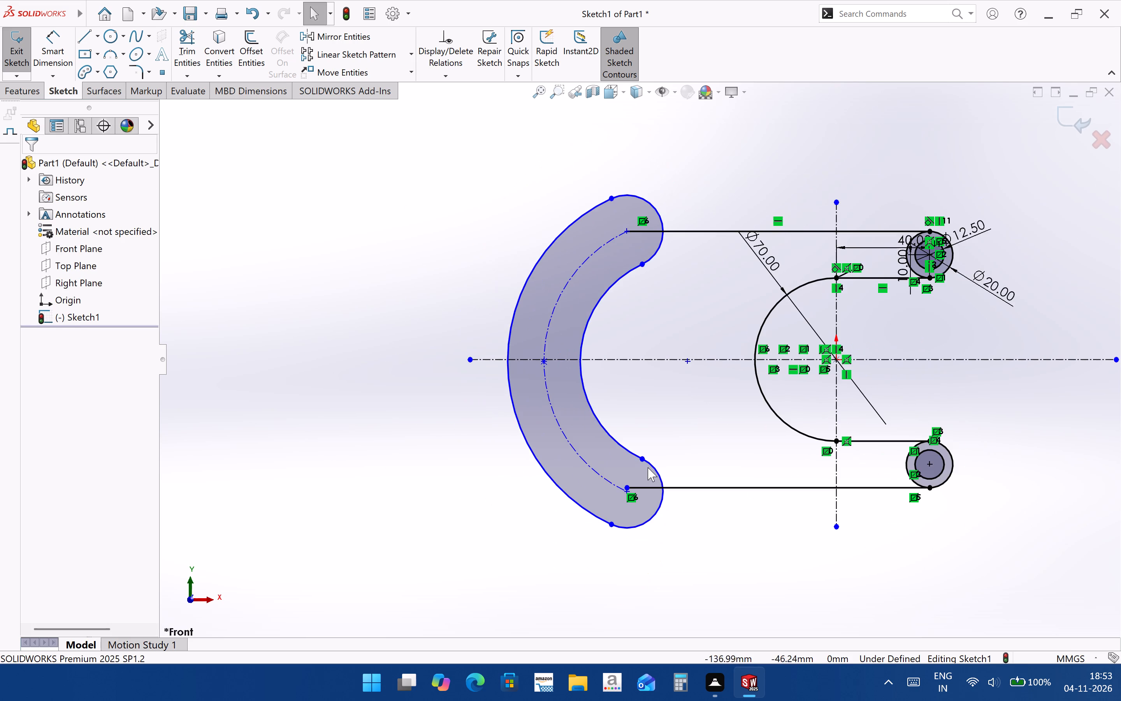
Attach the centre of the arc slot's lower end to the left endpoint of the bottom long horizontal line.
{"action": "scroll", "coordinate": [912, 362], "scroll_direction": "down", "scroll_amount": 2}
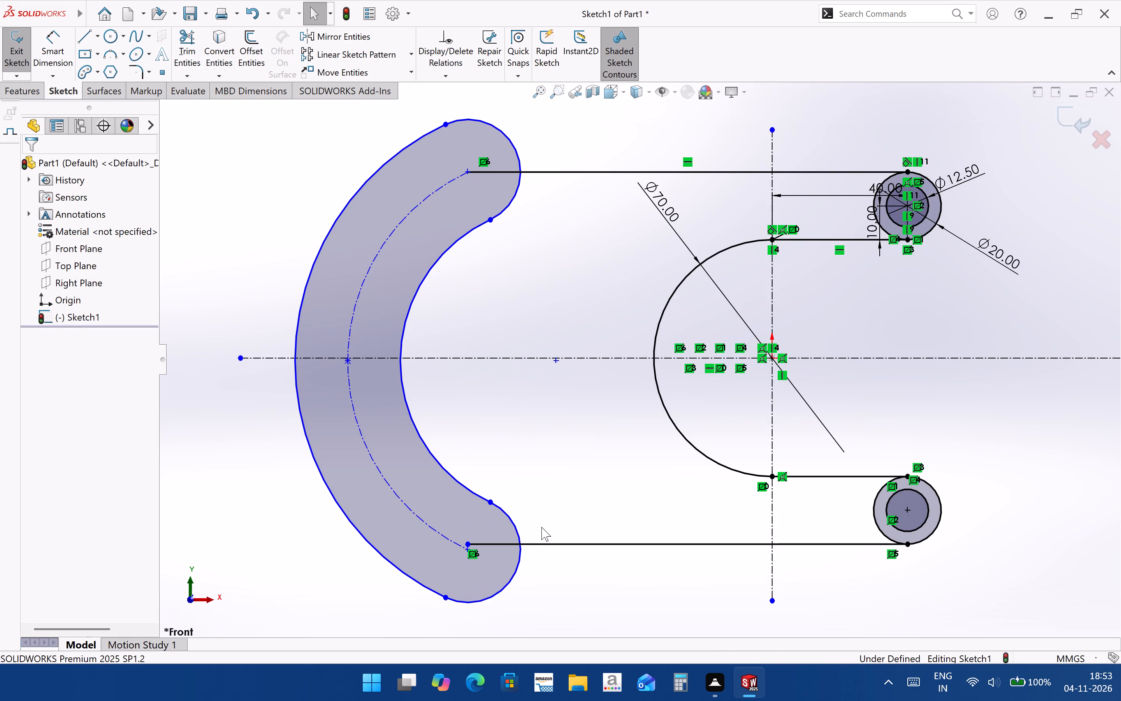
{"action": "scroll", "coordinate": [503, 563], "scroll_direction": "down", "scroll_amount": 5}
{"action": "scroll", "coordinate": [485, 551], "scroll_direction": "up", "scroll_amount": 8}
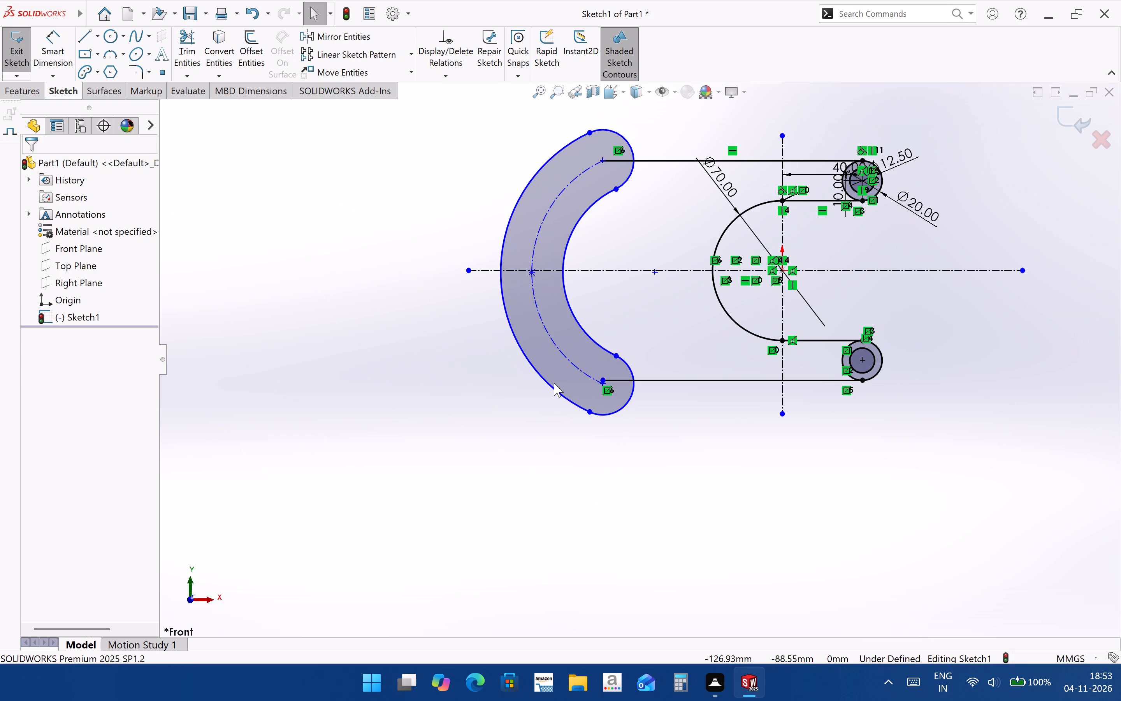
{"action": "scroll", "coordinate": [603, 127], "scroll_direction": "down", "scroll_amount": 7}
{"action": "scroll", "coordinate": [531, 268], "scroll_direction": "up", "scroll_amount": 8}
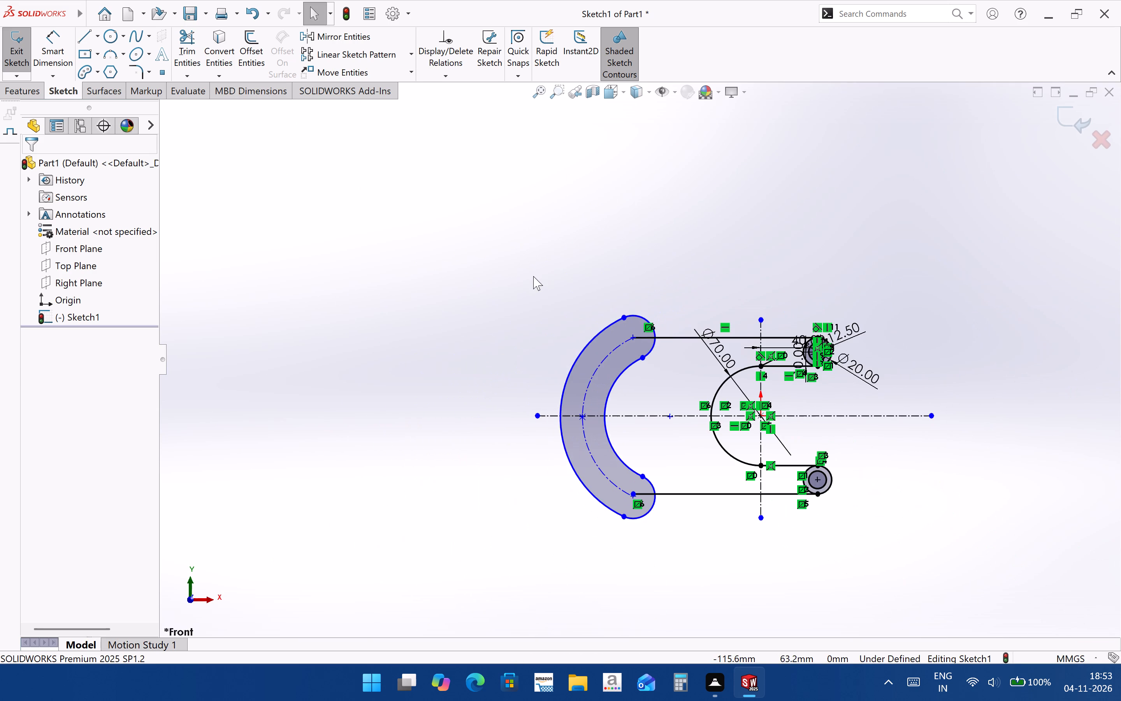
{"action": "scroll", "coordinate": [661, 527], "scroll_direction": "down", "scroll_amount": 6}
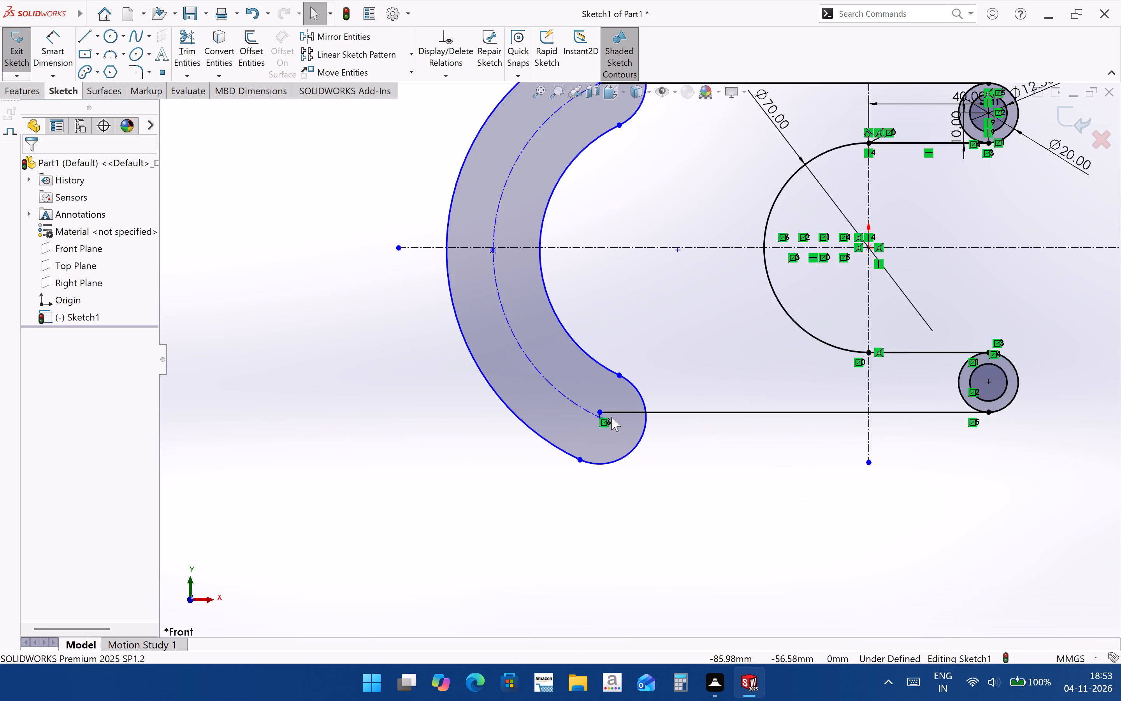
{"action": "scroll", "coordinate": [611, 417], "scroll_direction": "down", "scroll_amount": 5}
{"action": "left_click_drag", "start_coordinate": [596, 397], "coordinate": [594, 390]}
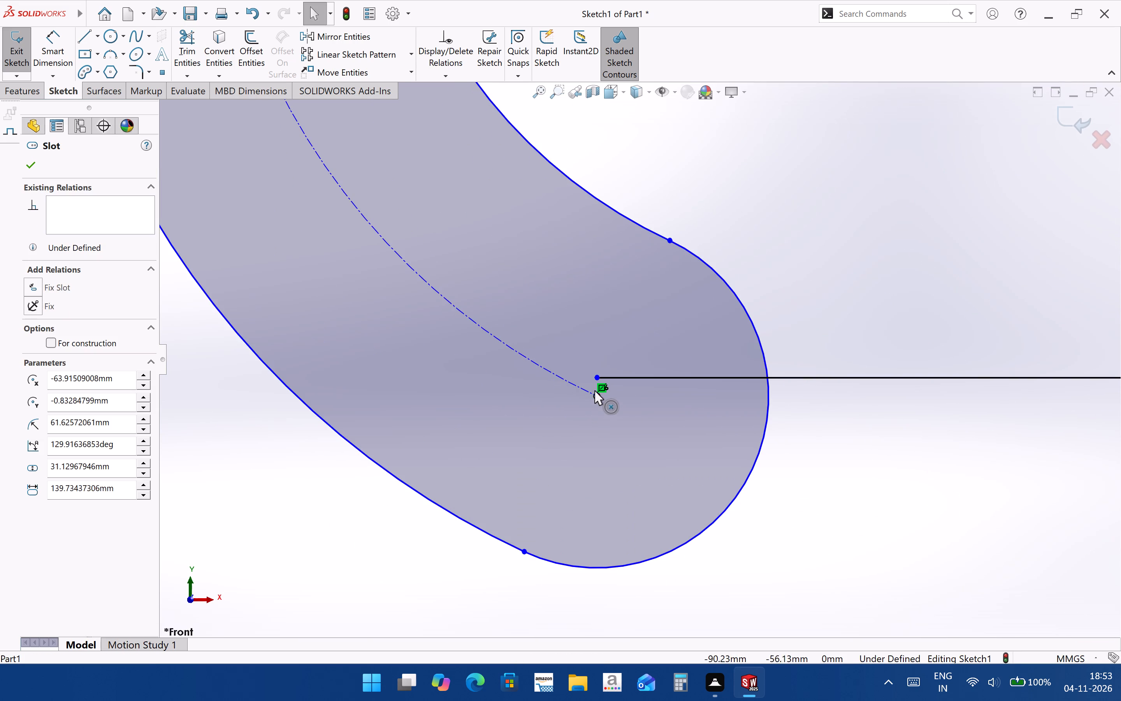
{"action": "left_click_drag", "start_coordinate": [594, 390], "coordinate": [597, 376]}
Move the shared upper end of the arc slot and top long line slightly right, to about 90 mm left of the origin.
{"action": "scroll", "coordinate": [623, 479], "scroll_direction": "up", "scroll_amount": 3}
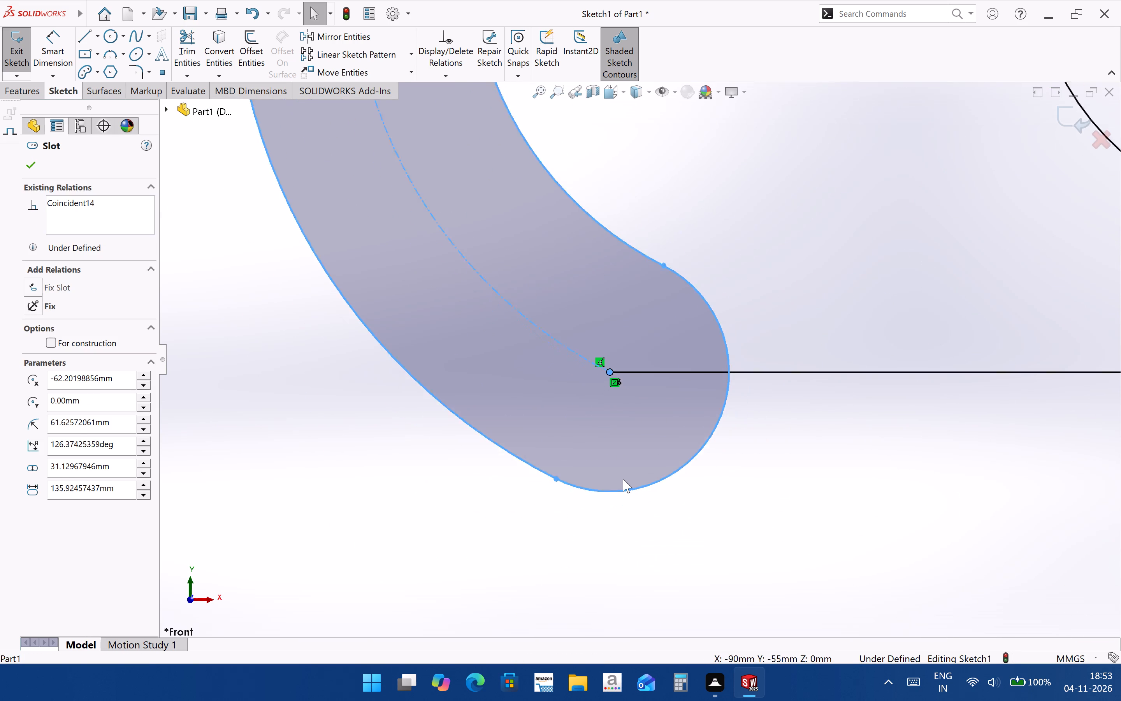
{"action": "scroll", "coordinate": [623, 479], "scroll_direction": "up", "scroll_amount": 6}
{"action": "scroll", "coordinate": [638, 205], "scroll_direction": "down", "scroll_amount": 7}
{"action": "scroll", "coordinate": [440, 353], "scroll_direction": "up", "scroll_amount": 2}
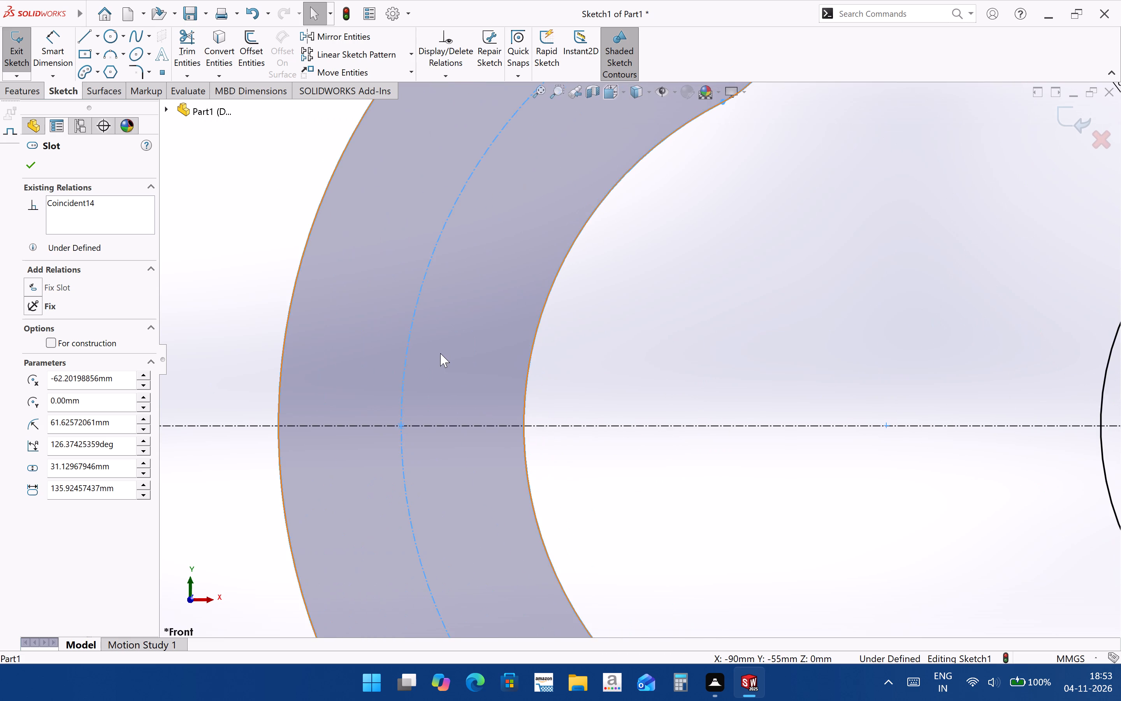
{"action": "scroll", "coordinate": [440, 353], "scroll_direction": "up", "scroll_amount": 6}
{"action": "scroll", "coordinate": [647, 287], "scroll_direction": "down", "scroll_amount": 16}
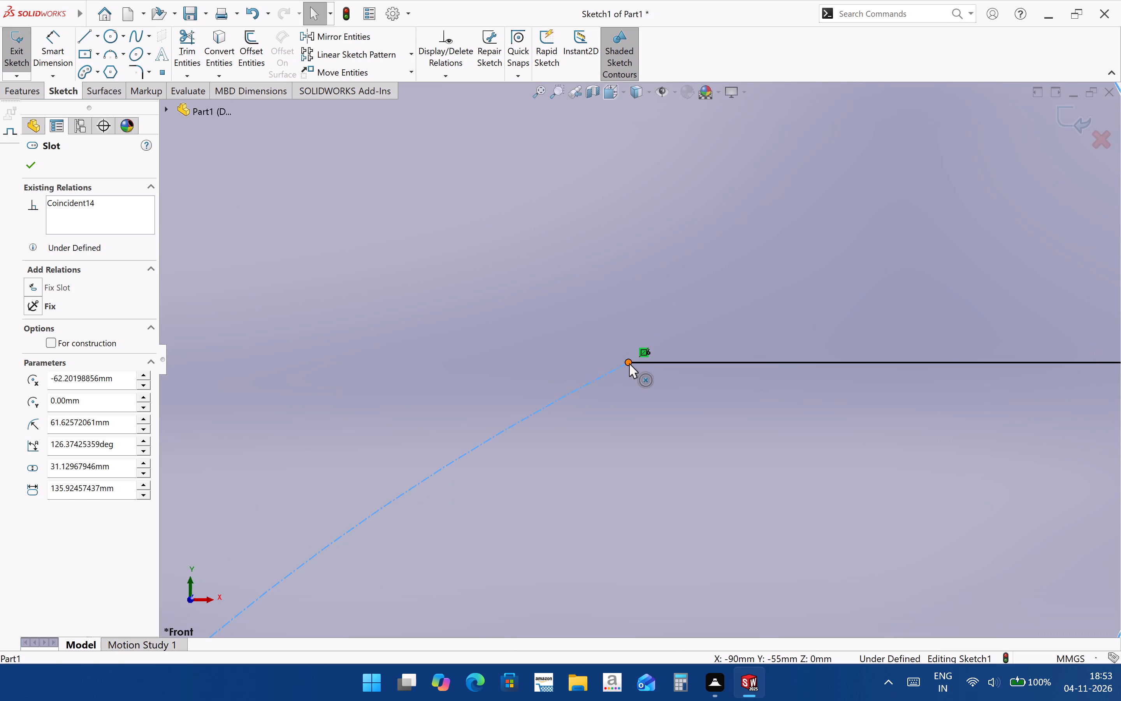
{"action": "left_click_drag", "start_coordinate": [629, 363], "coordinate": [645, 380]}
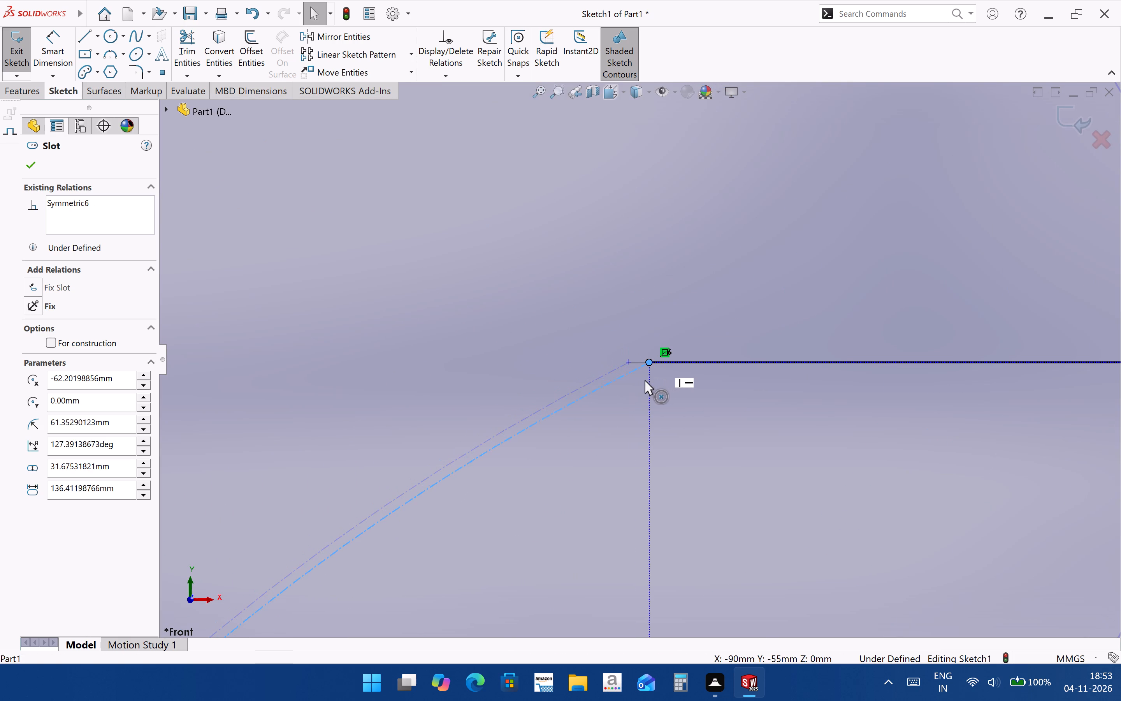
{"action": "left_click_drag", "start_coordinate": [645, 380], "coordinate": [640, 380]}
{"action": "scroll", "coordinate": [498, 274], "scroll_direction": "up", "scroll_amount": 16}
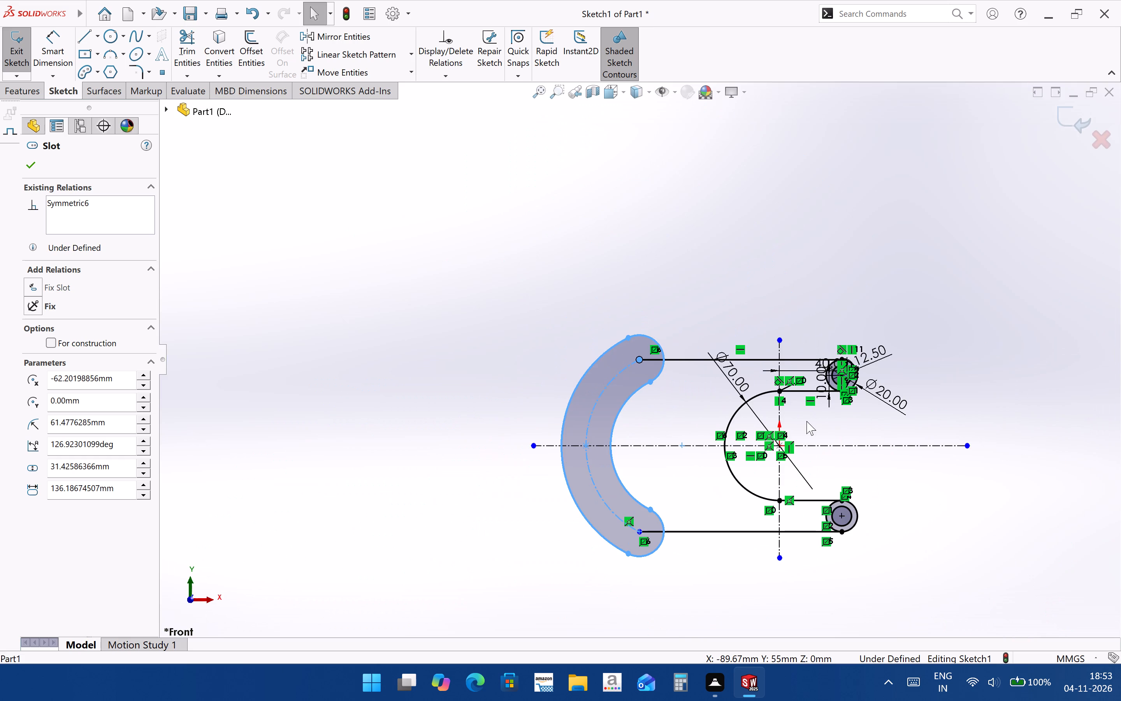
{"action": "scroll", "coordinate": [753, 500], "scroll_direction": "down", "scroll_amount": 3}
{"action": "left_click", "coordinate": [678, 592]}
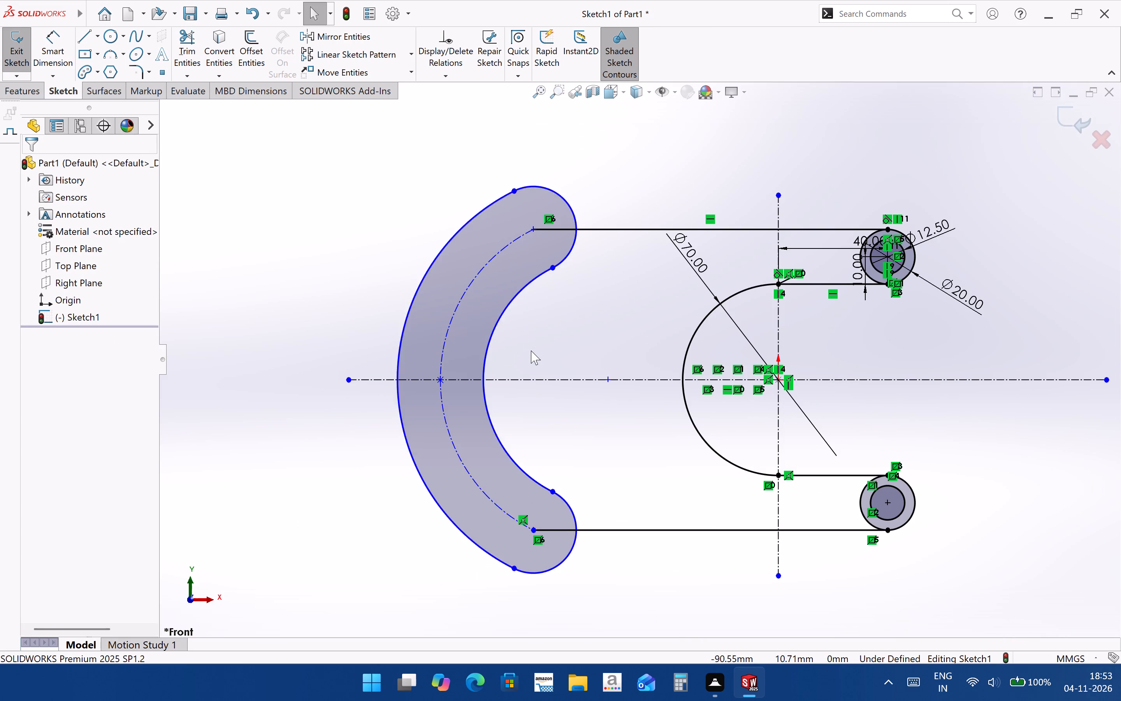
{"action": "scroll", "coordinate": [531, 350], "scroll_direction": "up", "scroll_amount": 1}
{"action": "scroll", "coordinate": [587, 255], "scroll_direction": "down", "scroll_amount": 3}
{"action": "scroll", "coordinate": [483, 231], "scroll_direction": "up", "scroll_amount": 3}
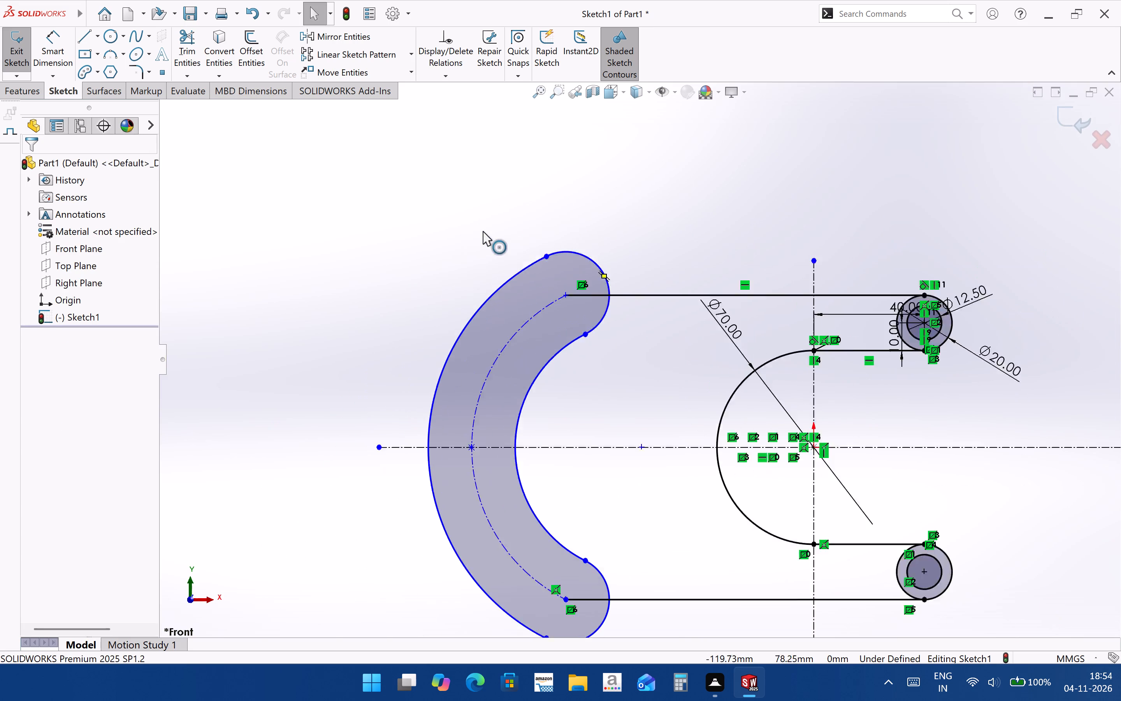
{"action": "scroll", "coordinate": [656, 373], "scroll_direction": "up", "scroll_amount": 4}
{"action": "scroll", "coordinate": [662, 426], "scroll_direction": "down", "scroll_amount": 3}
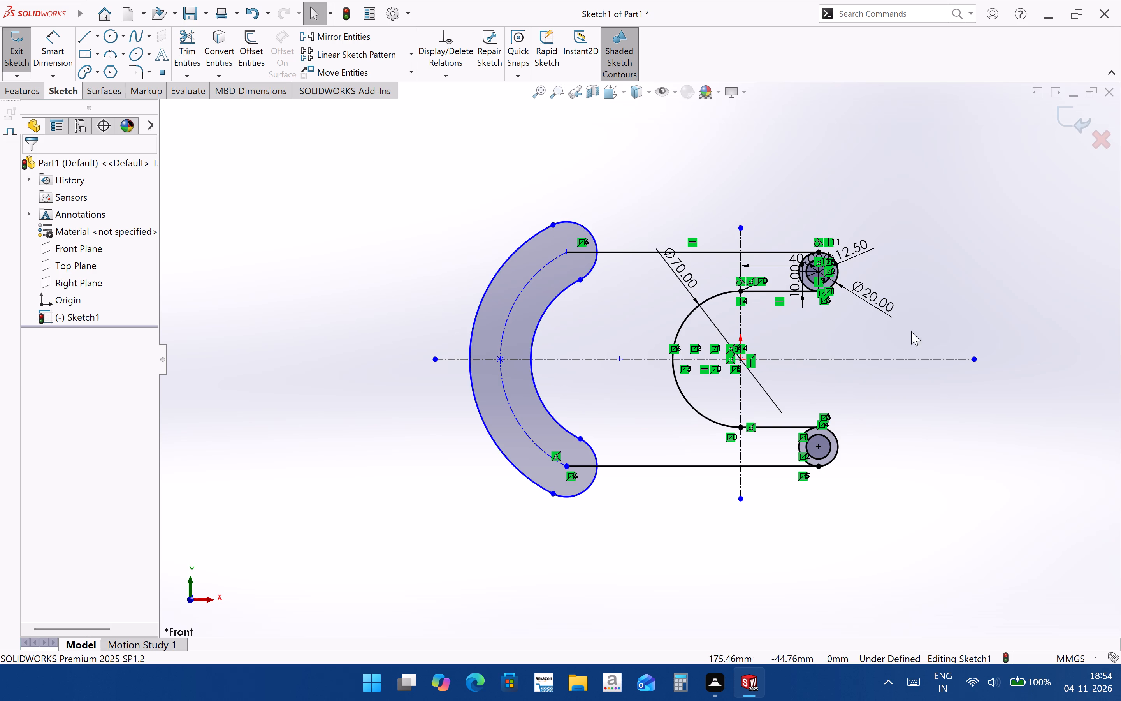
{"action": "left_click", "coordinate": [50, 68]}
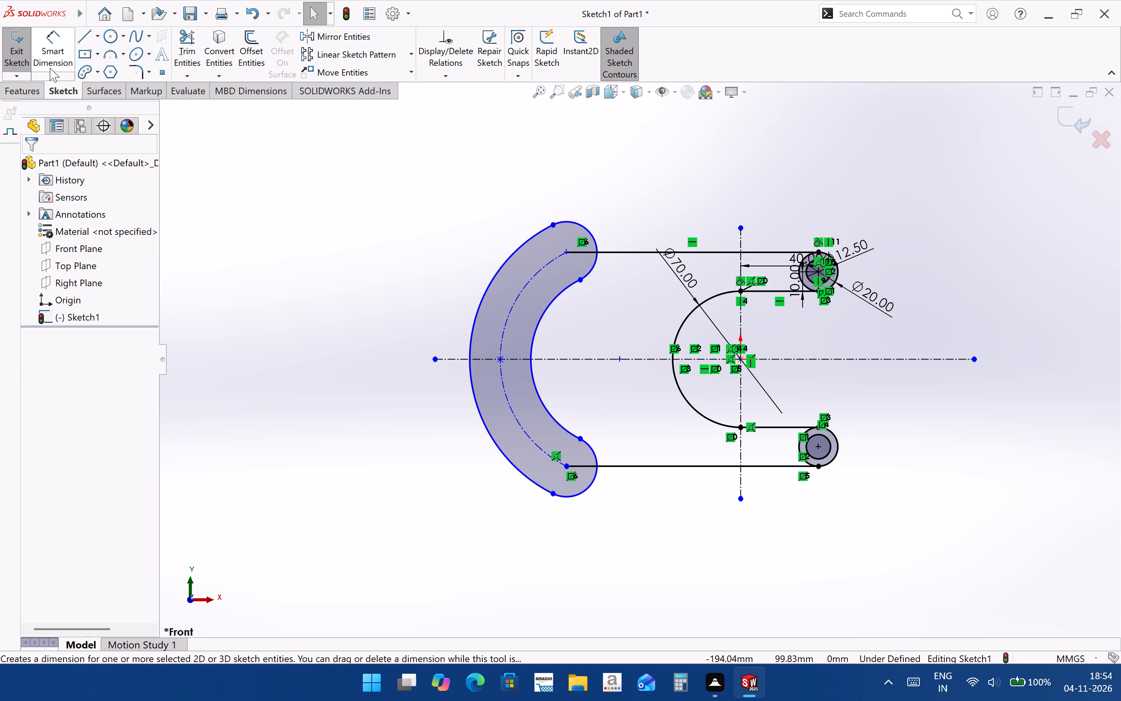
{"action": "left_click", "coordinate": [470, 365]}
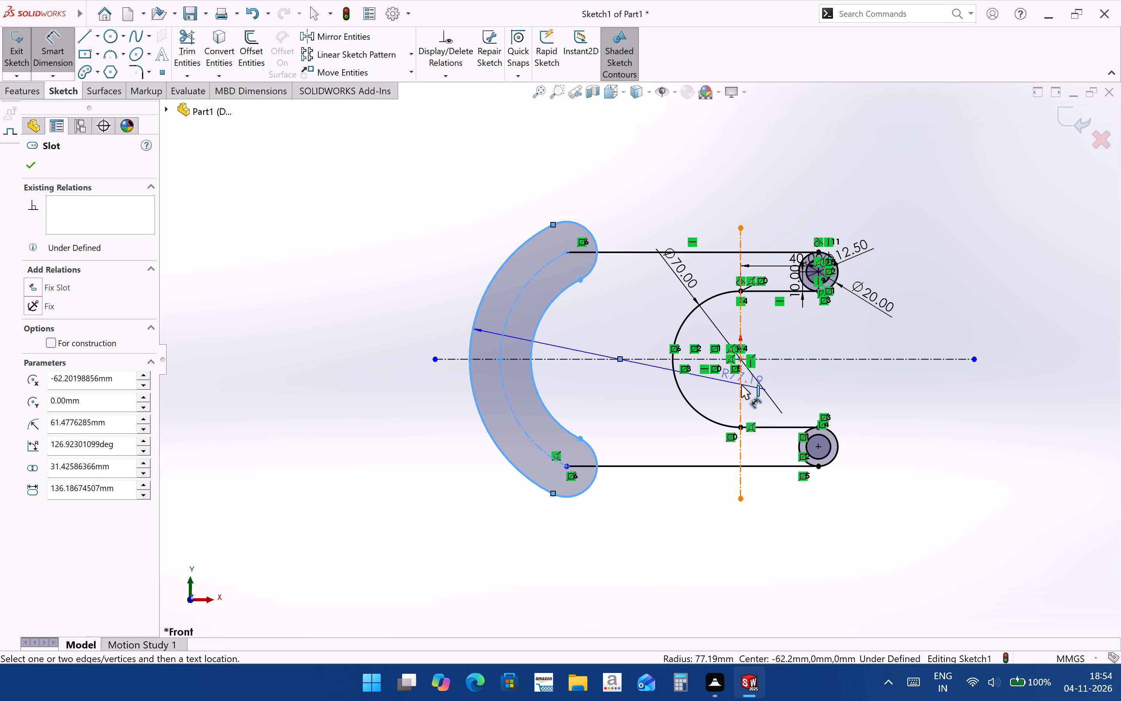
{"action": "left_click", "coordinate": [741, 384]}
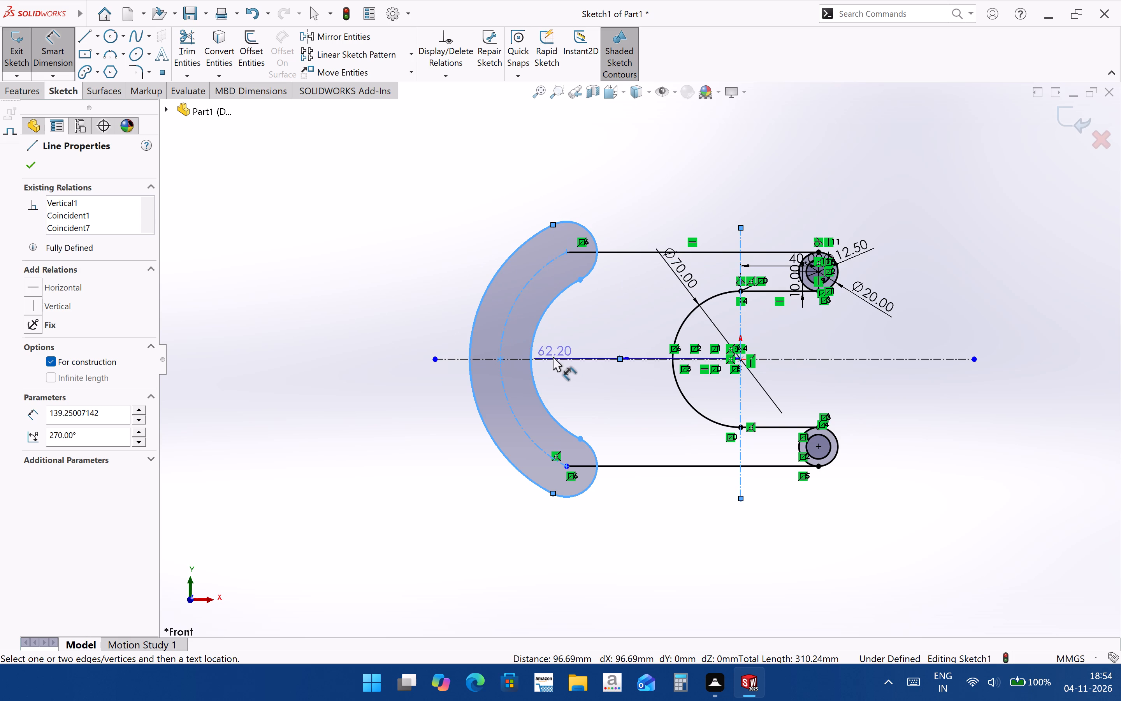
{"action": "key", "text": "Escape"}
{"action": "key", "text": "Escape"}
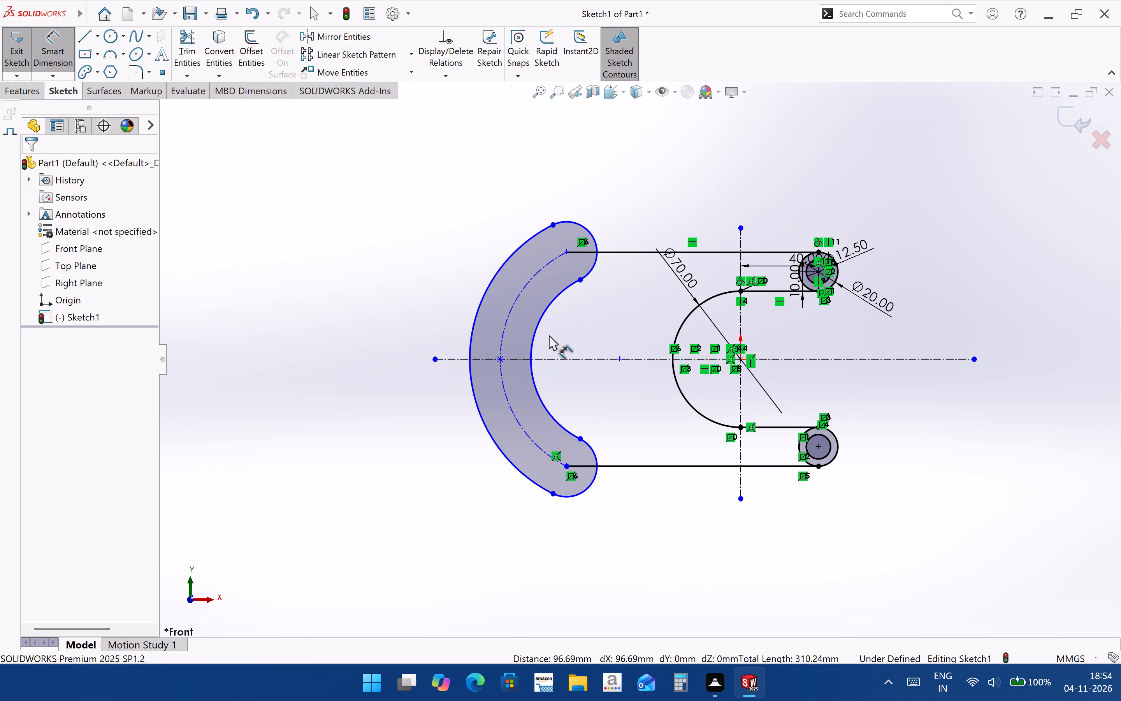
Dimension the arc slot's width between its inner and outer arcs as 21 mm.
{"action": "left_click", "coordinate": [532, 354]}
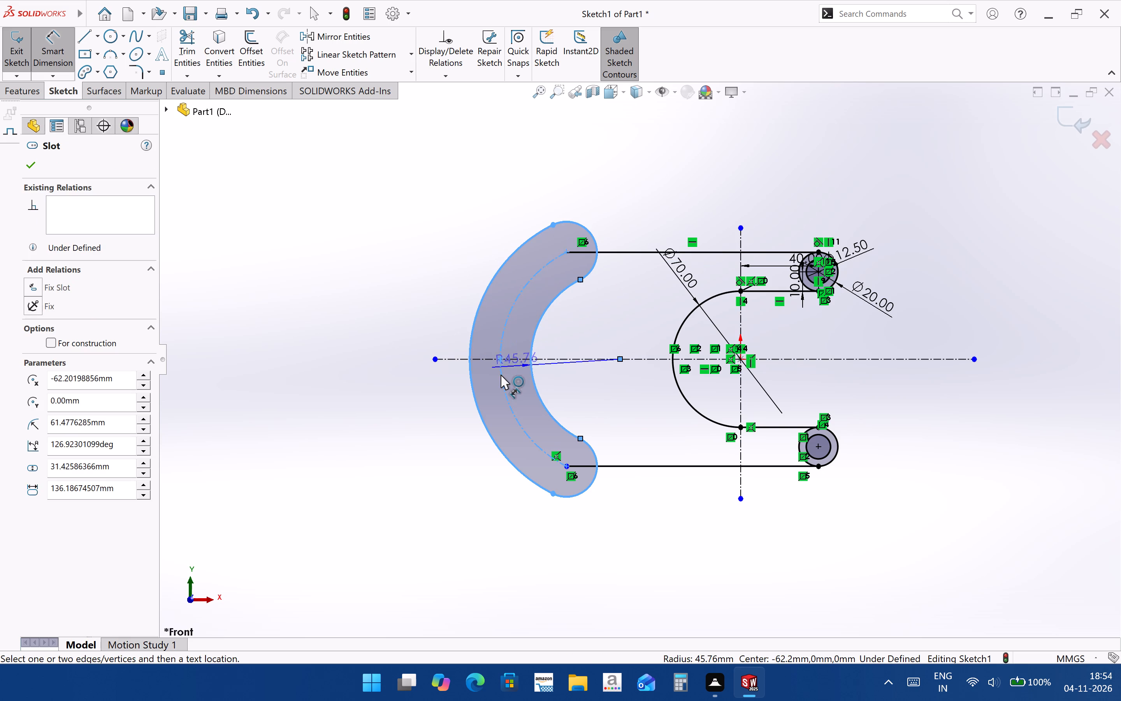
{"action": "left_click", "coordinate": [473, 394]}
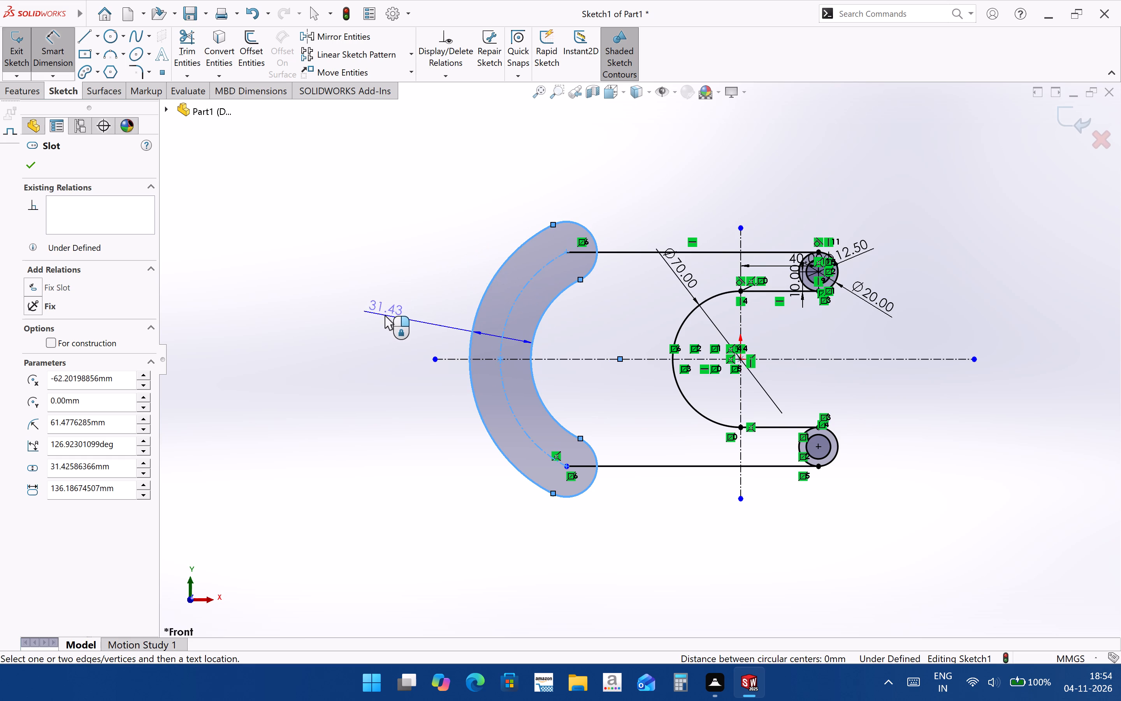
{"action": "left_click", "coordinate": [367, 357]}
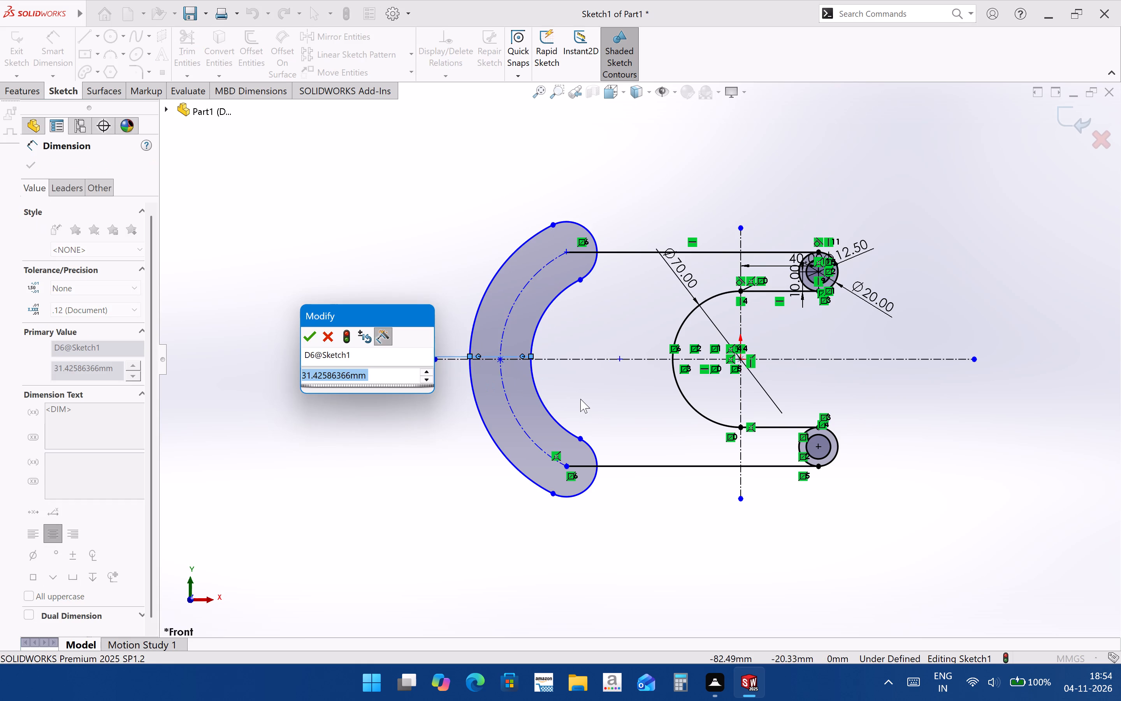
{"action": "type", "text": "21"}
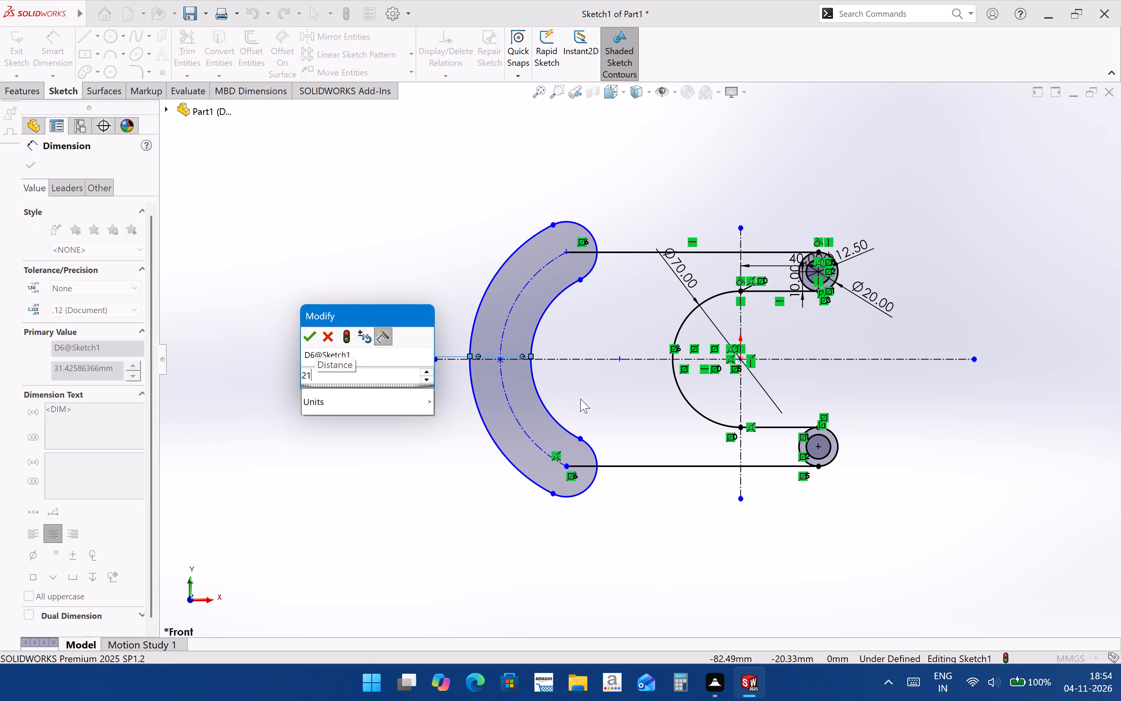
{"action": "key", "text": "Return"}
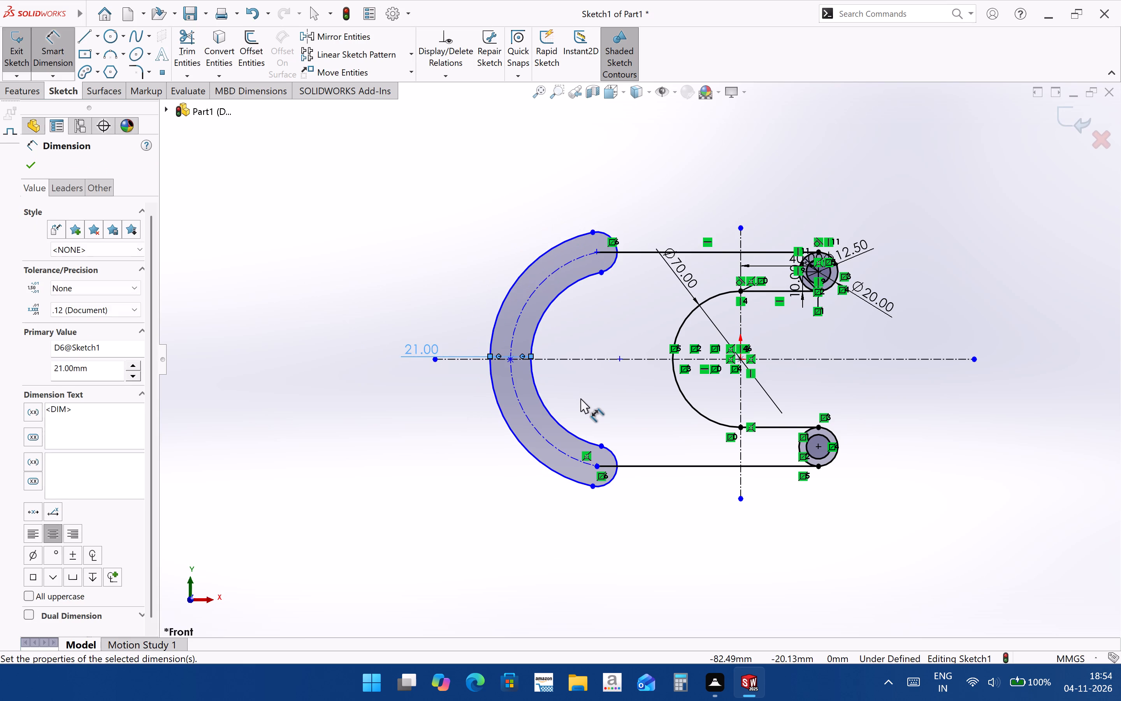
Delete the coincident relation joining the arc slot's lower end centre to the bottom long line's left endpoint.
{"action": "scroll", "coordinate": [568, 326], "scroll_direction": "down", "scroll_amount": 3}
{"action": "scroll", "coordinate": [312, 451], "scroll_direction": "up", "scroll_amount": 1}
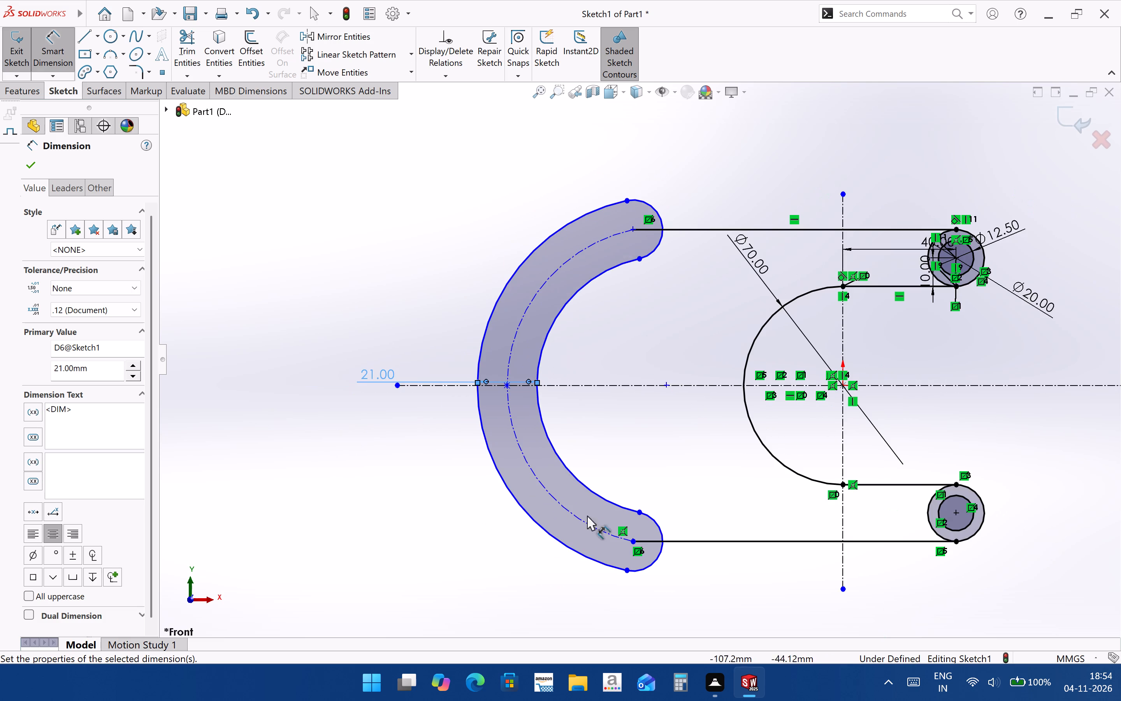
{"action": "scroll", "coordinate": [607, 453], "scroll_direction": "down", "scroll_amount": 1}
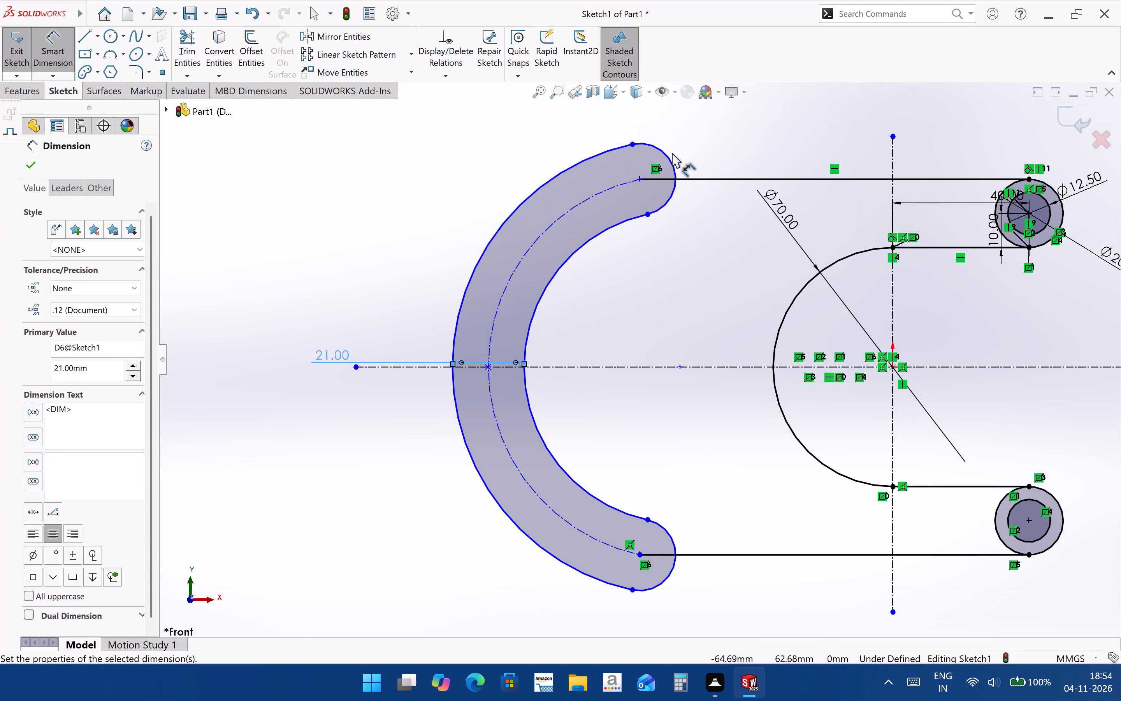
{"action": "scroll", "coordinate": [511, 382], "scroll_direction": "up", "scroll_amount": 2}
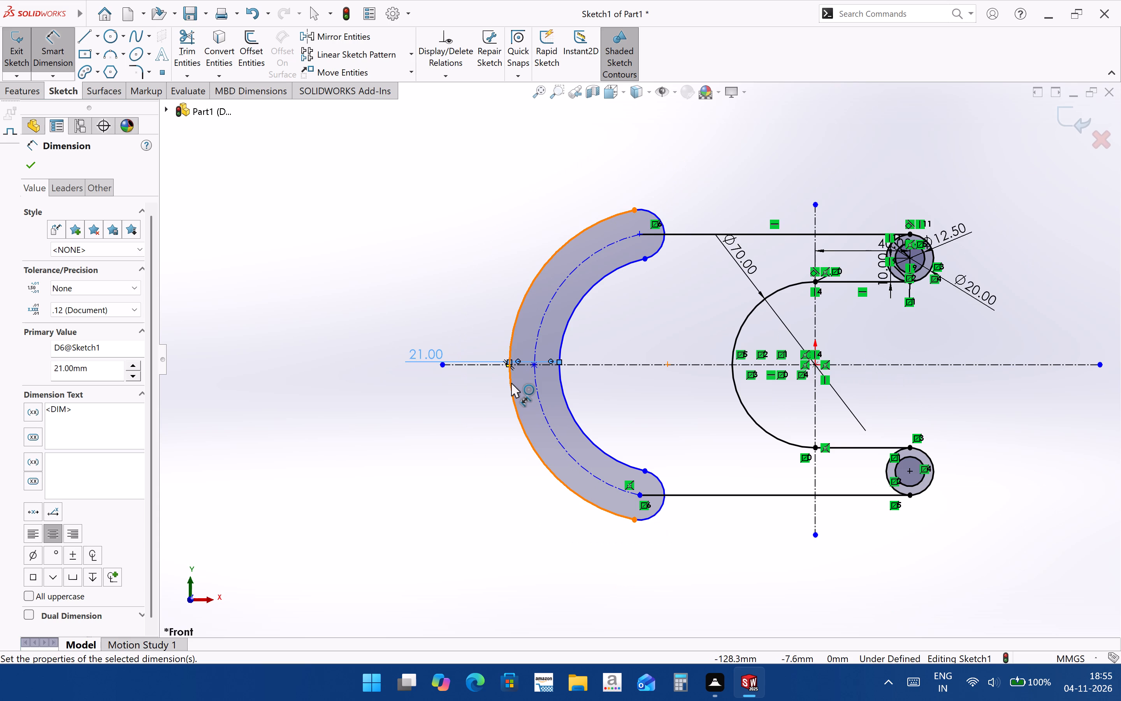
{"action": "scroll", "coordinate": [678, 492], "scroll_direction": "down", "scroll_amount": 2}
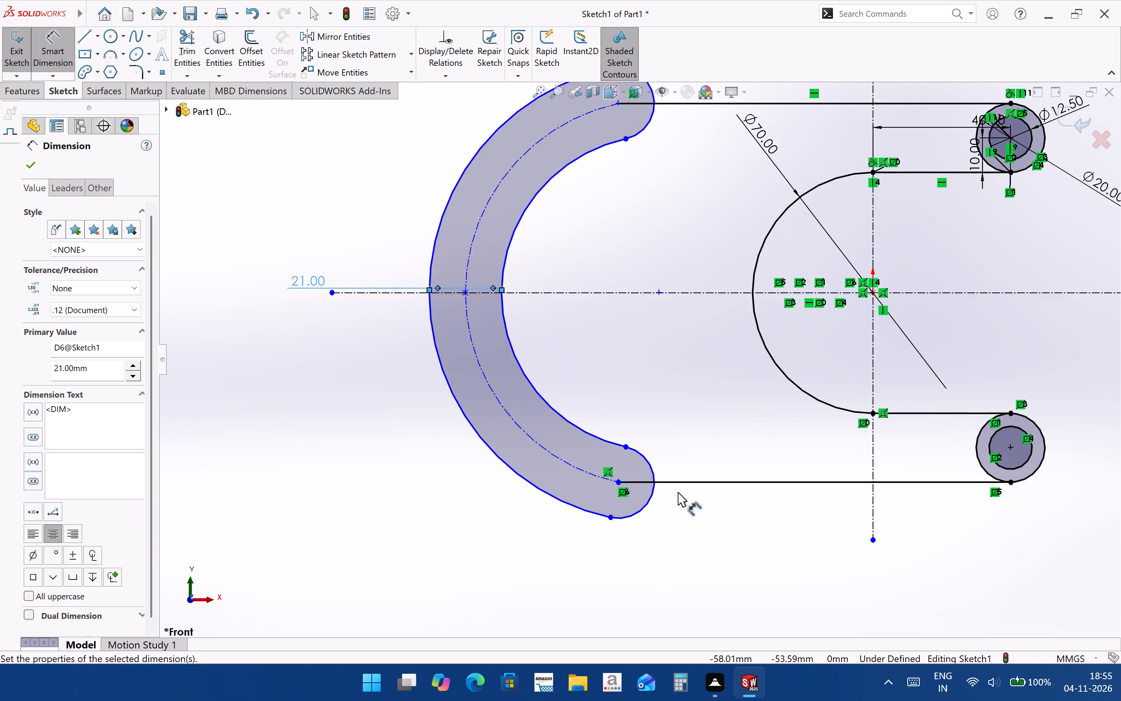
{"action": "scroll", "coordinate": [644, 476], "scroll_direction": "down", "scroll_amount": 3}
{"action": "key", "text": "Escape"}
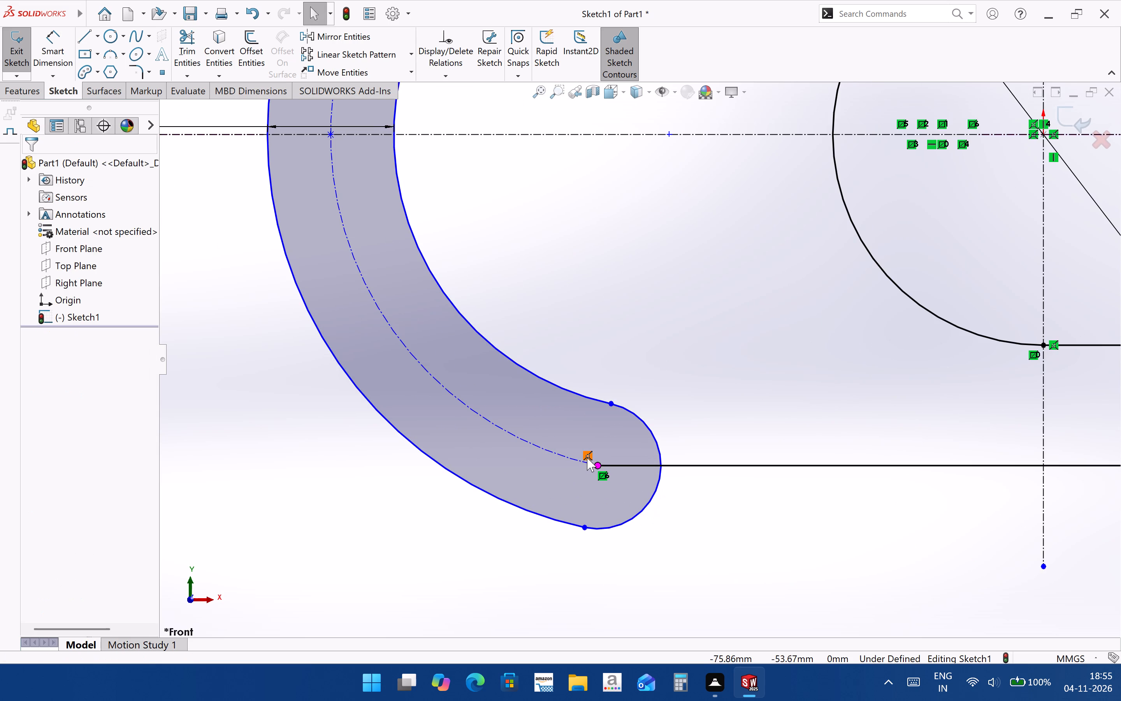
{"action": "left_click", "coordinate": [587, 458]}
{"action": "key", "text": "BackSpace"}
{"action": "key", "text": "Delete"}
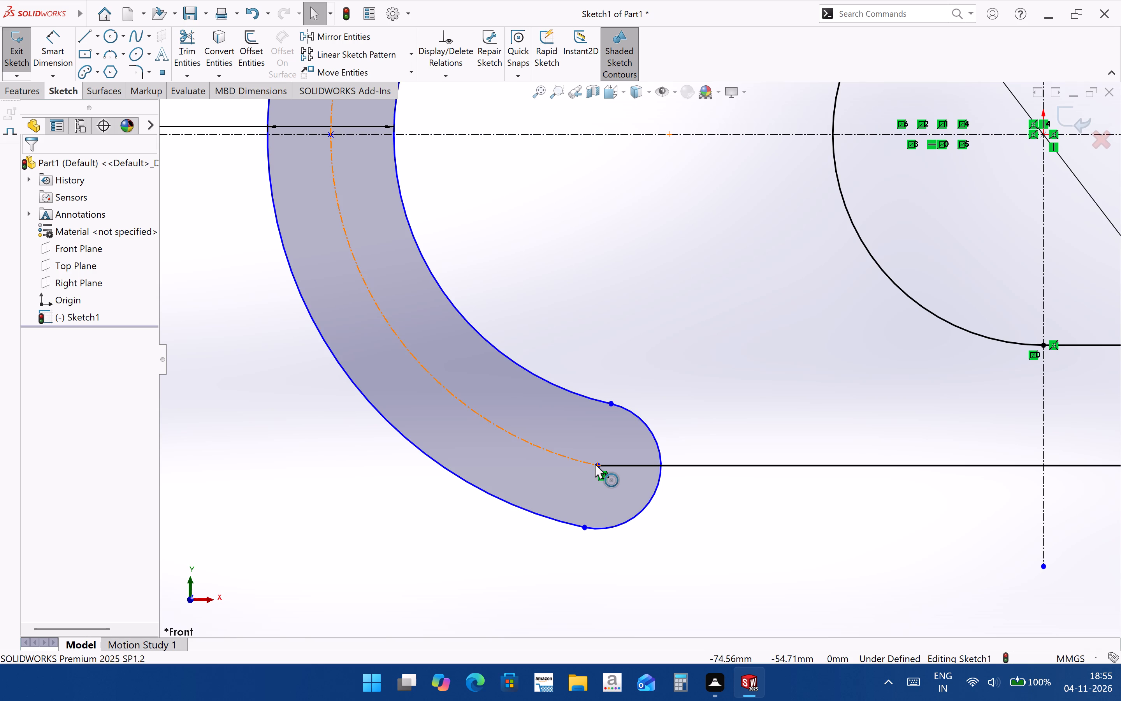
Move the bottom long line's left end onto the slot's centerline arc, about 81 mm left of the origin.
{"action": "left_click_drag", "start_coordinate": [596, 463], "coordinate": [565, 452]}
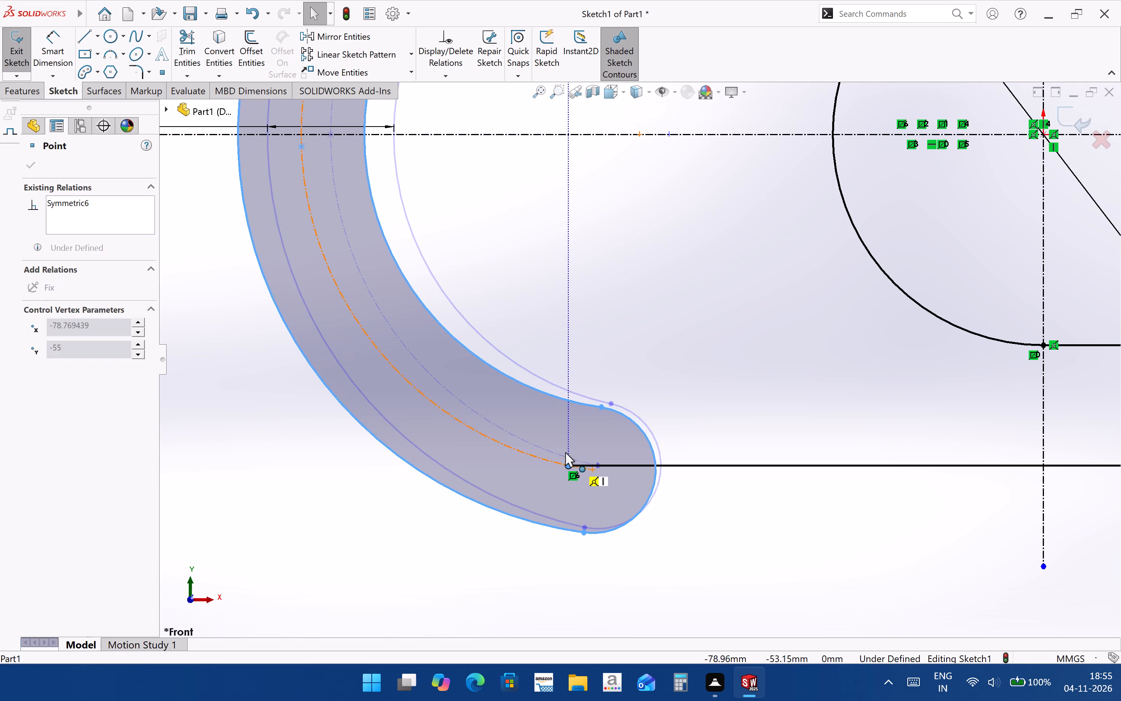
{"action": "left_click_drag", "start_coordinate": [565, 452], "coordinate": [557, 420]}
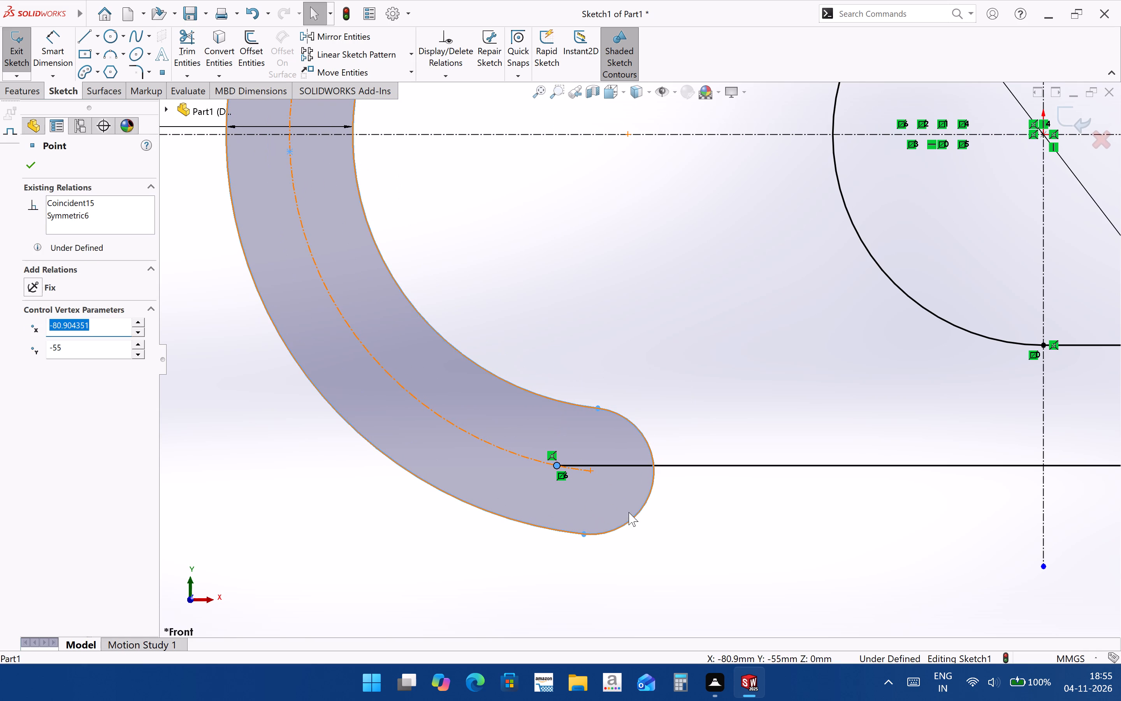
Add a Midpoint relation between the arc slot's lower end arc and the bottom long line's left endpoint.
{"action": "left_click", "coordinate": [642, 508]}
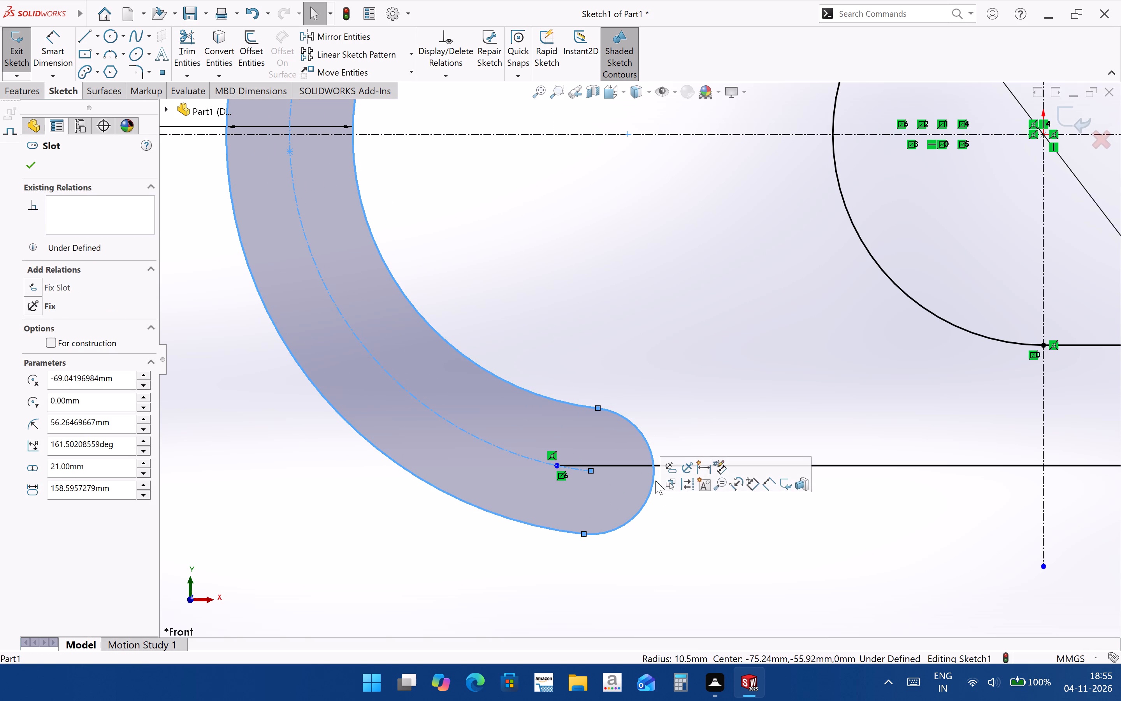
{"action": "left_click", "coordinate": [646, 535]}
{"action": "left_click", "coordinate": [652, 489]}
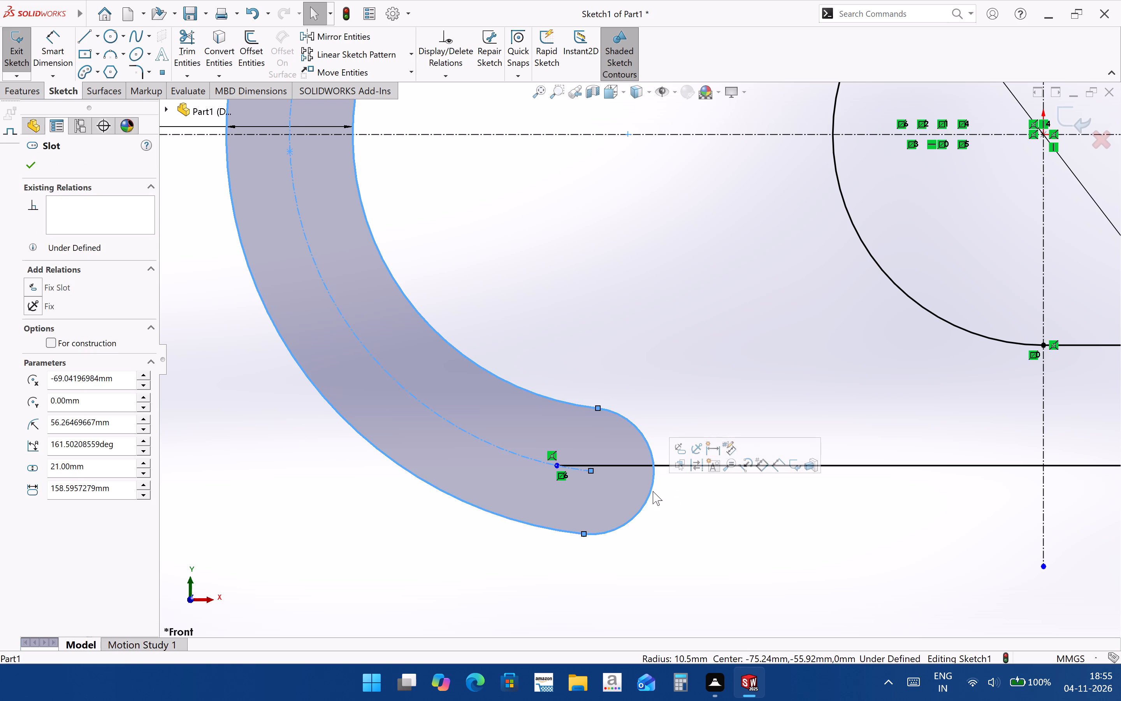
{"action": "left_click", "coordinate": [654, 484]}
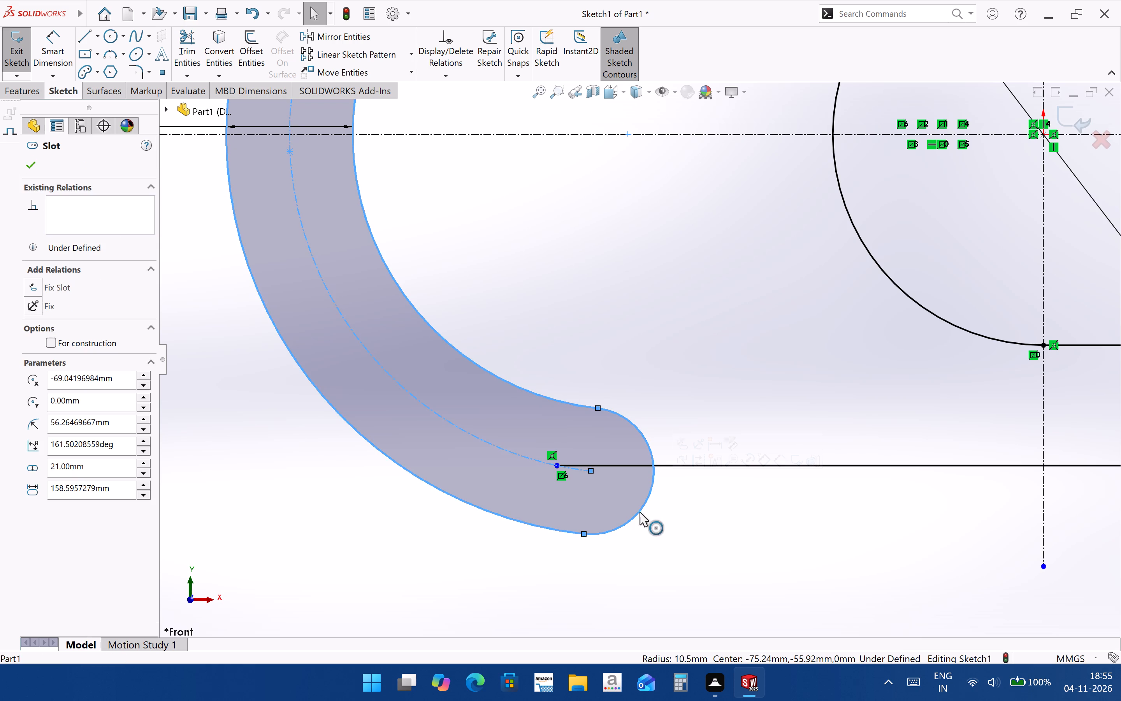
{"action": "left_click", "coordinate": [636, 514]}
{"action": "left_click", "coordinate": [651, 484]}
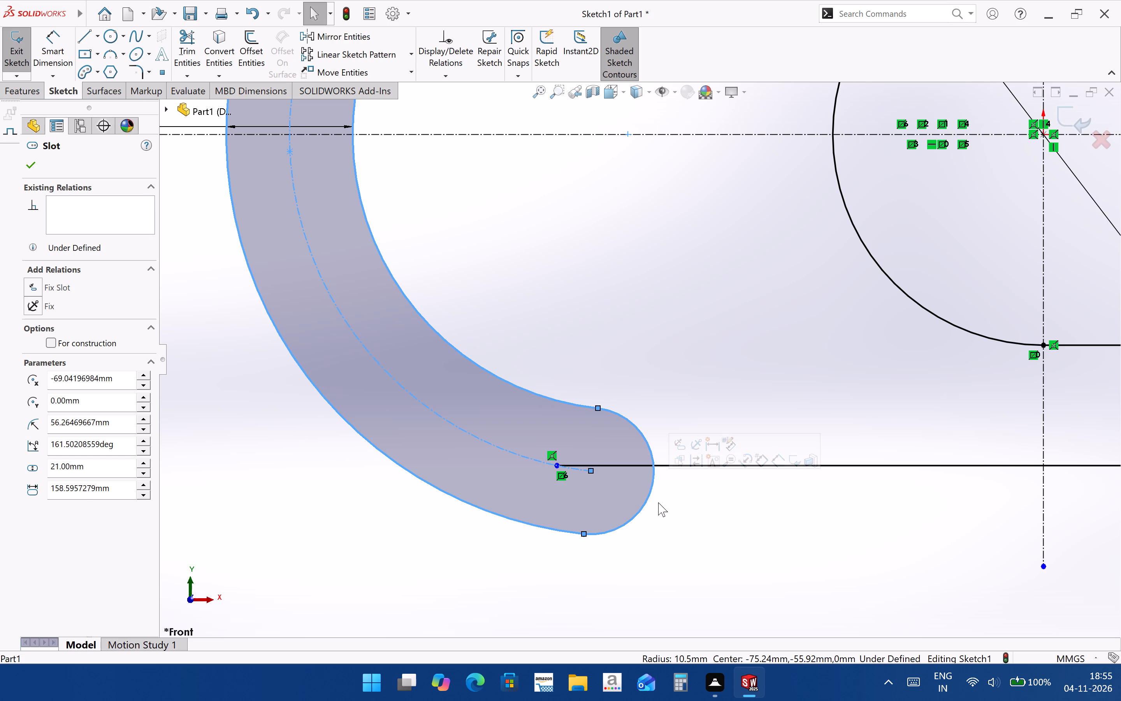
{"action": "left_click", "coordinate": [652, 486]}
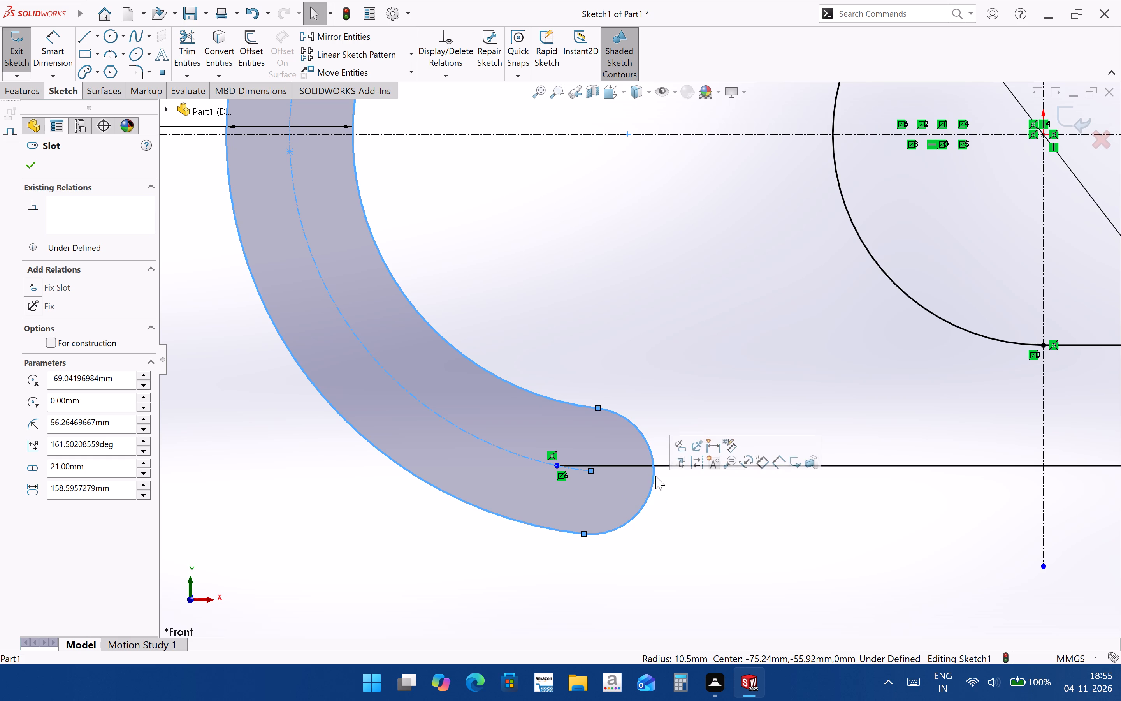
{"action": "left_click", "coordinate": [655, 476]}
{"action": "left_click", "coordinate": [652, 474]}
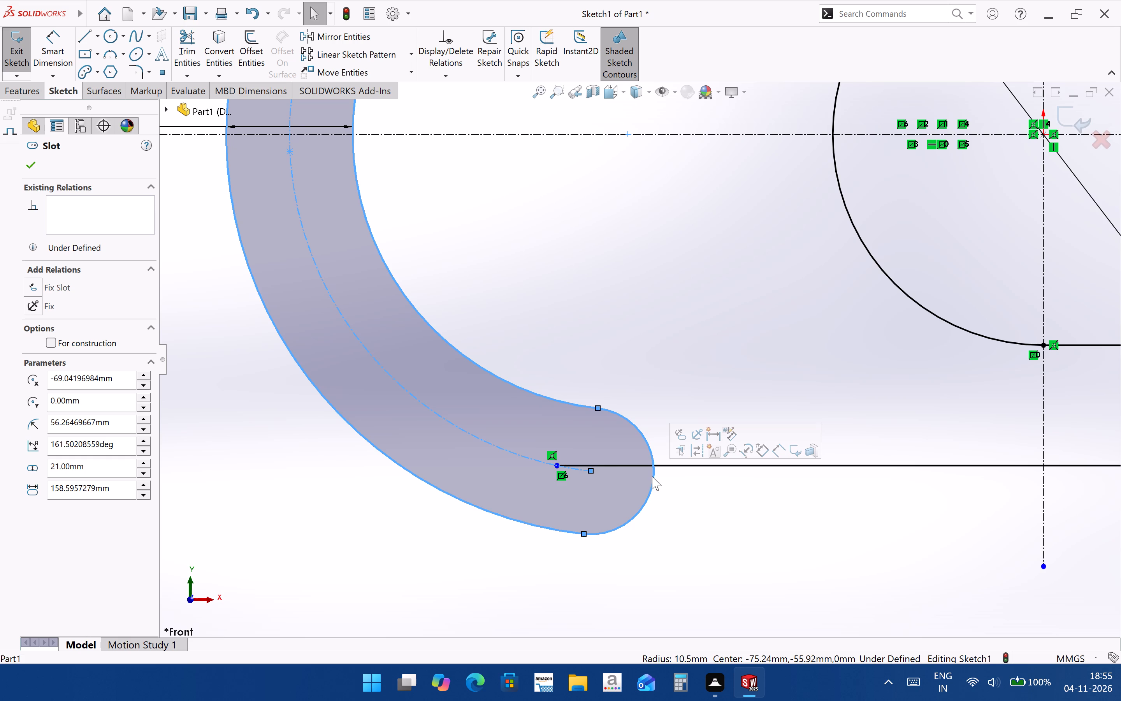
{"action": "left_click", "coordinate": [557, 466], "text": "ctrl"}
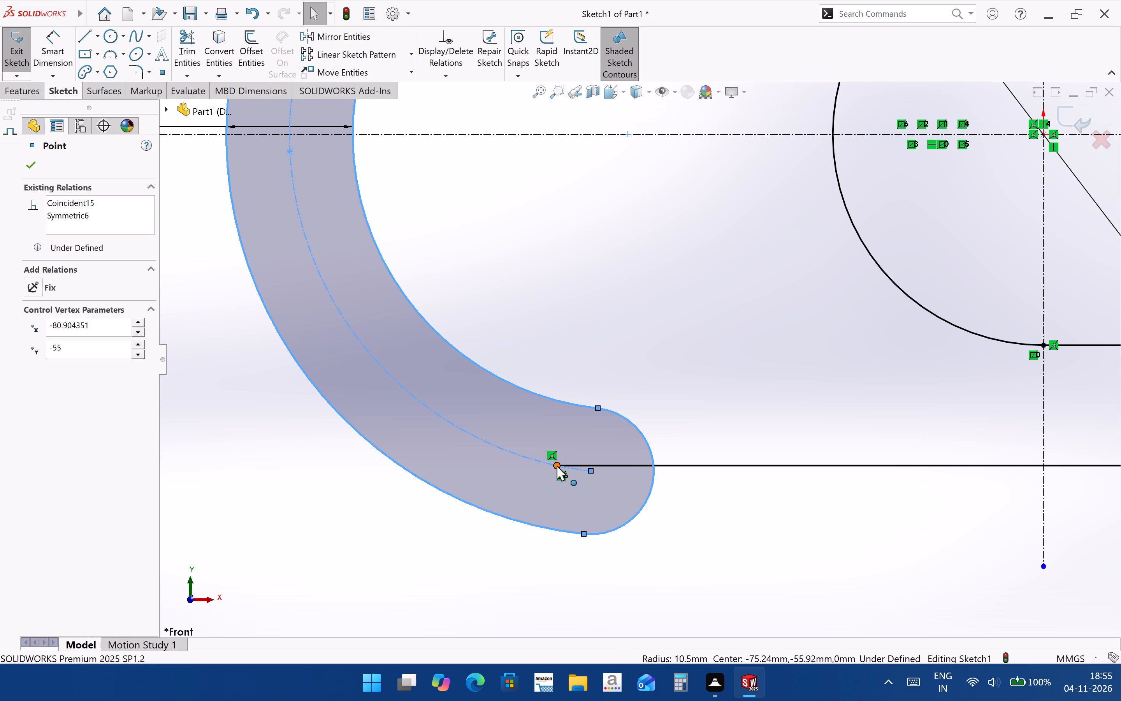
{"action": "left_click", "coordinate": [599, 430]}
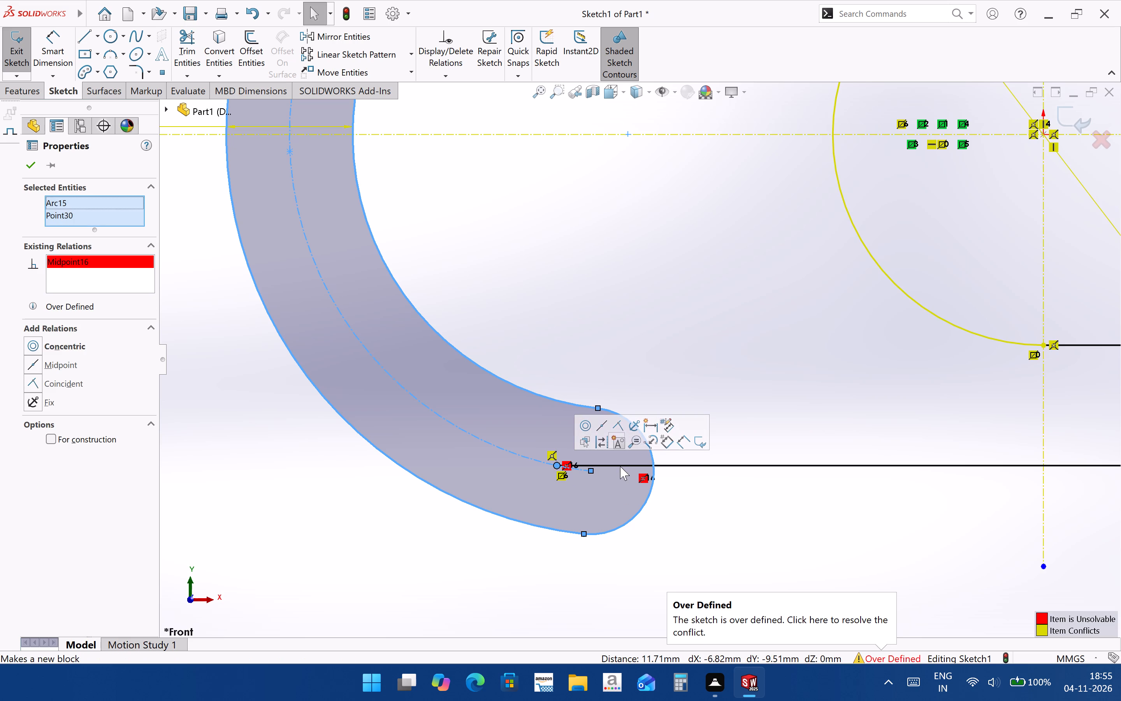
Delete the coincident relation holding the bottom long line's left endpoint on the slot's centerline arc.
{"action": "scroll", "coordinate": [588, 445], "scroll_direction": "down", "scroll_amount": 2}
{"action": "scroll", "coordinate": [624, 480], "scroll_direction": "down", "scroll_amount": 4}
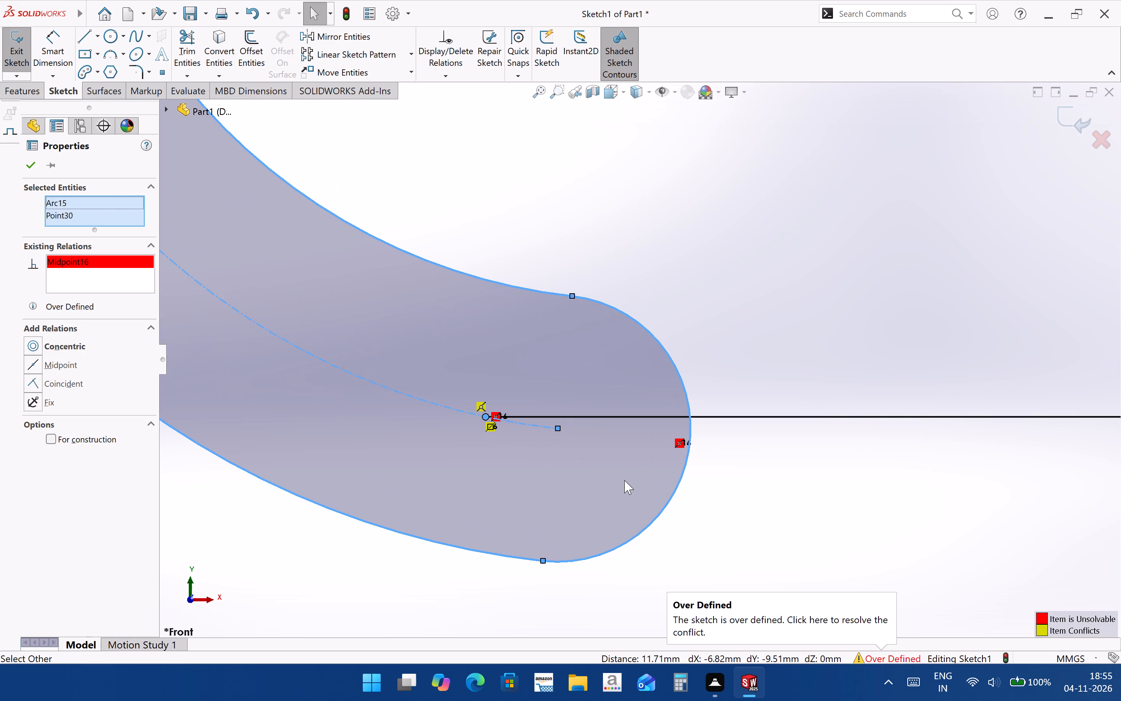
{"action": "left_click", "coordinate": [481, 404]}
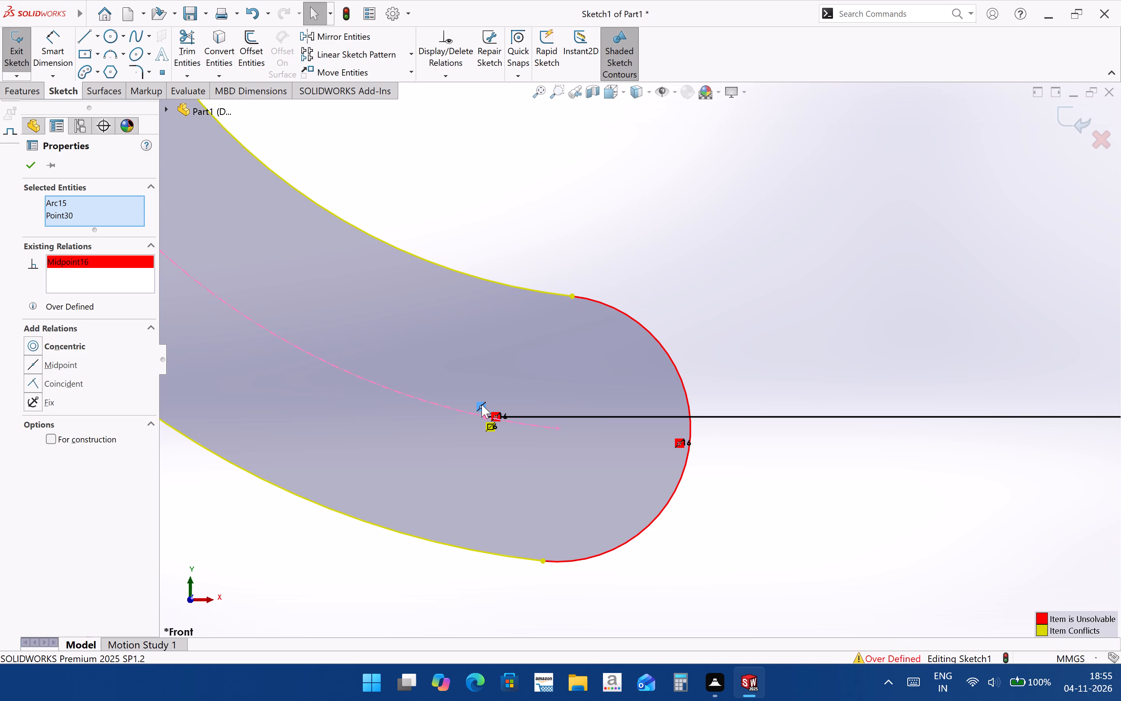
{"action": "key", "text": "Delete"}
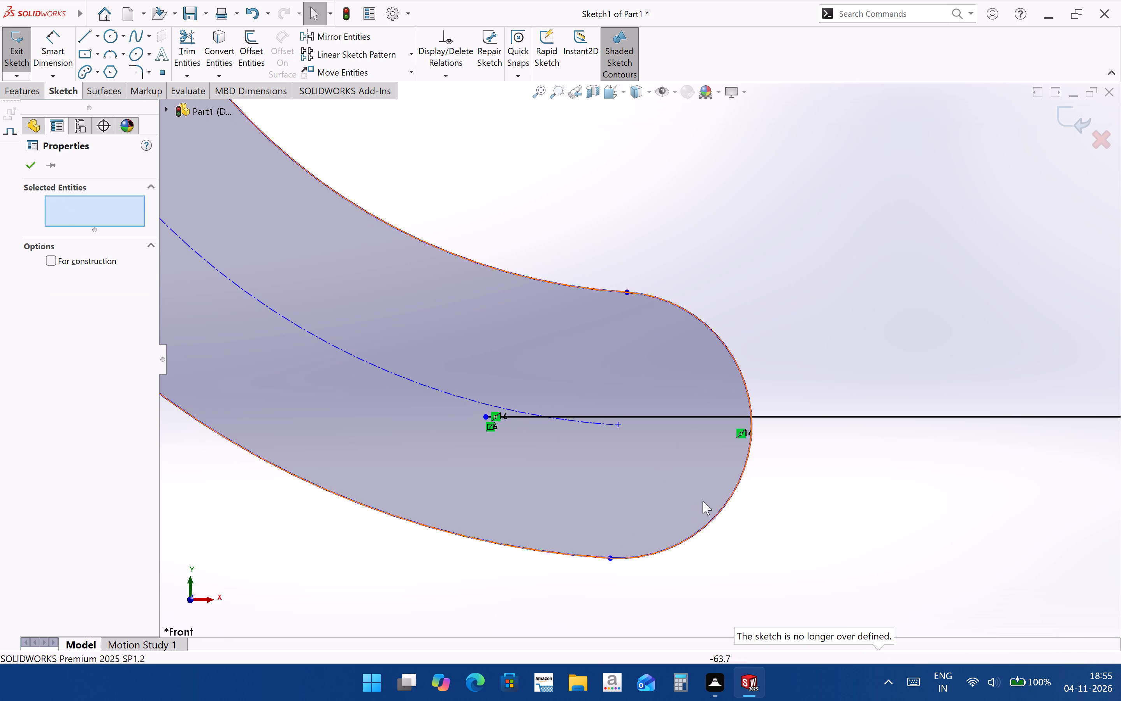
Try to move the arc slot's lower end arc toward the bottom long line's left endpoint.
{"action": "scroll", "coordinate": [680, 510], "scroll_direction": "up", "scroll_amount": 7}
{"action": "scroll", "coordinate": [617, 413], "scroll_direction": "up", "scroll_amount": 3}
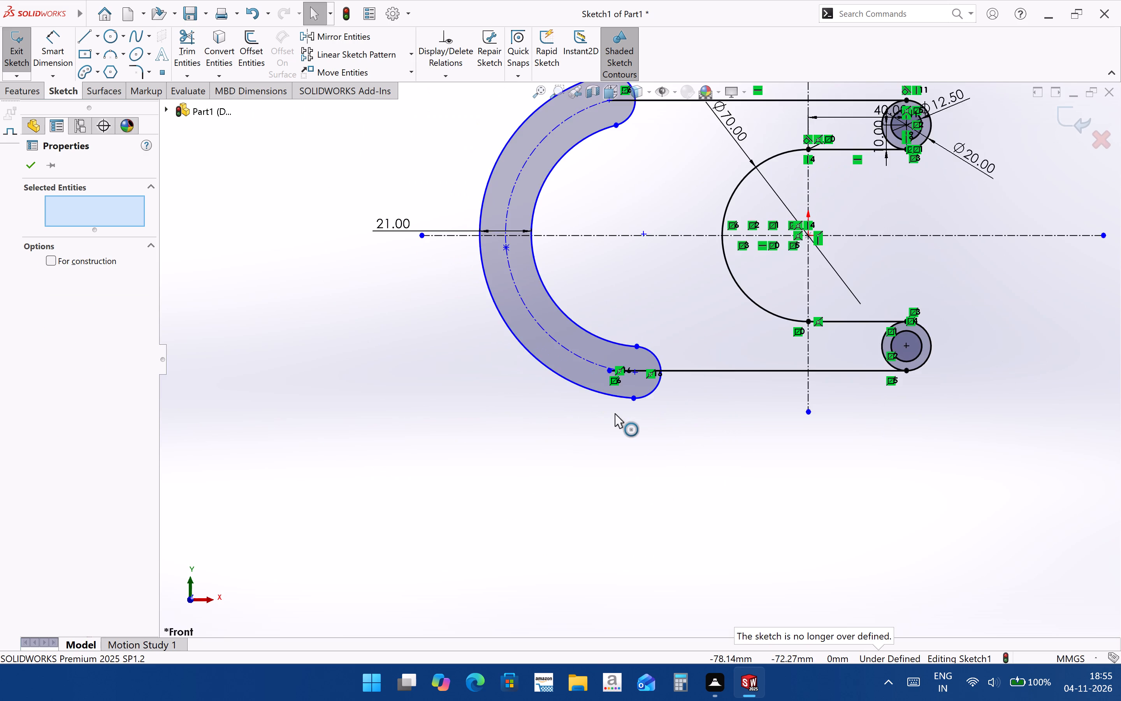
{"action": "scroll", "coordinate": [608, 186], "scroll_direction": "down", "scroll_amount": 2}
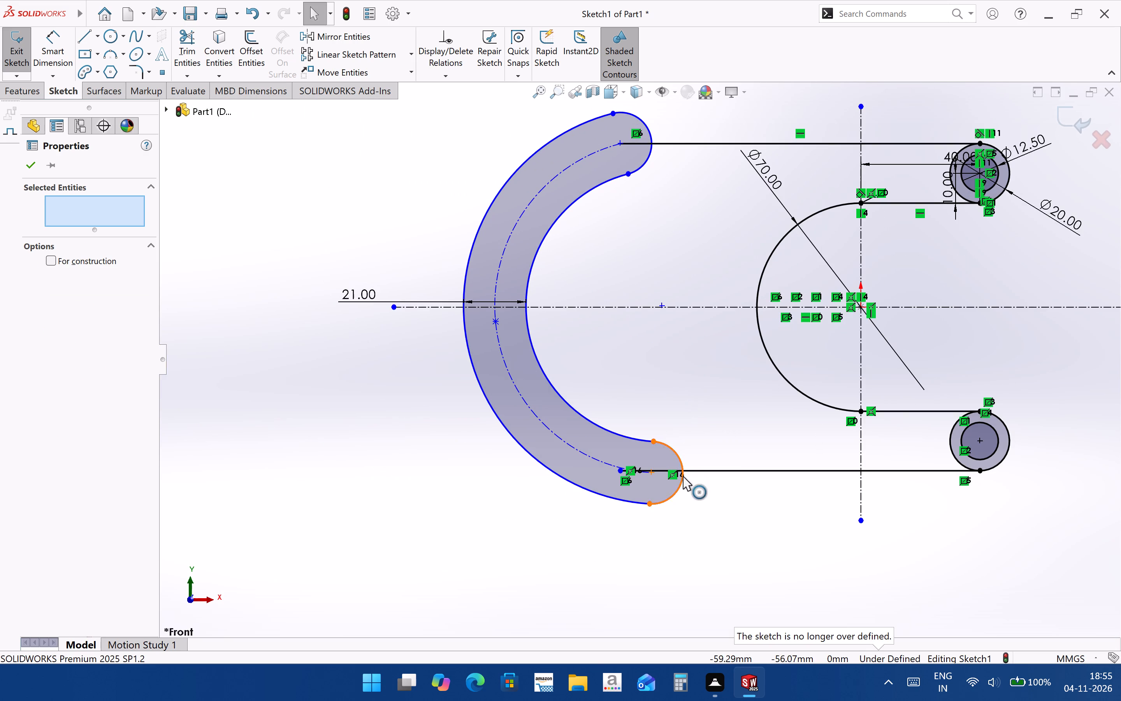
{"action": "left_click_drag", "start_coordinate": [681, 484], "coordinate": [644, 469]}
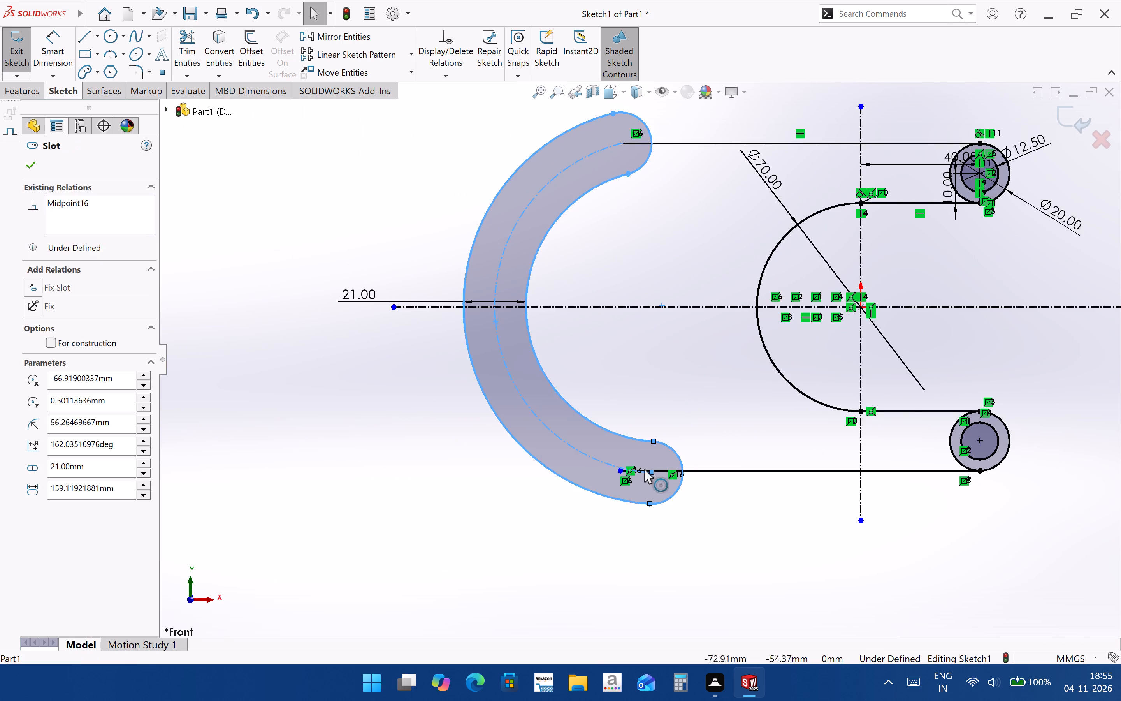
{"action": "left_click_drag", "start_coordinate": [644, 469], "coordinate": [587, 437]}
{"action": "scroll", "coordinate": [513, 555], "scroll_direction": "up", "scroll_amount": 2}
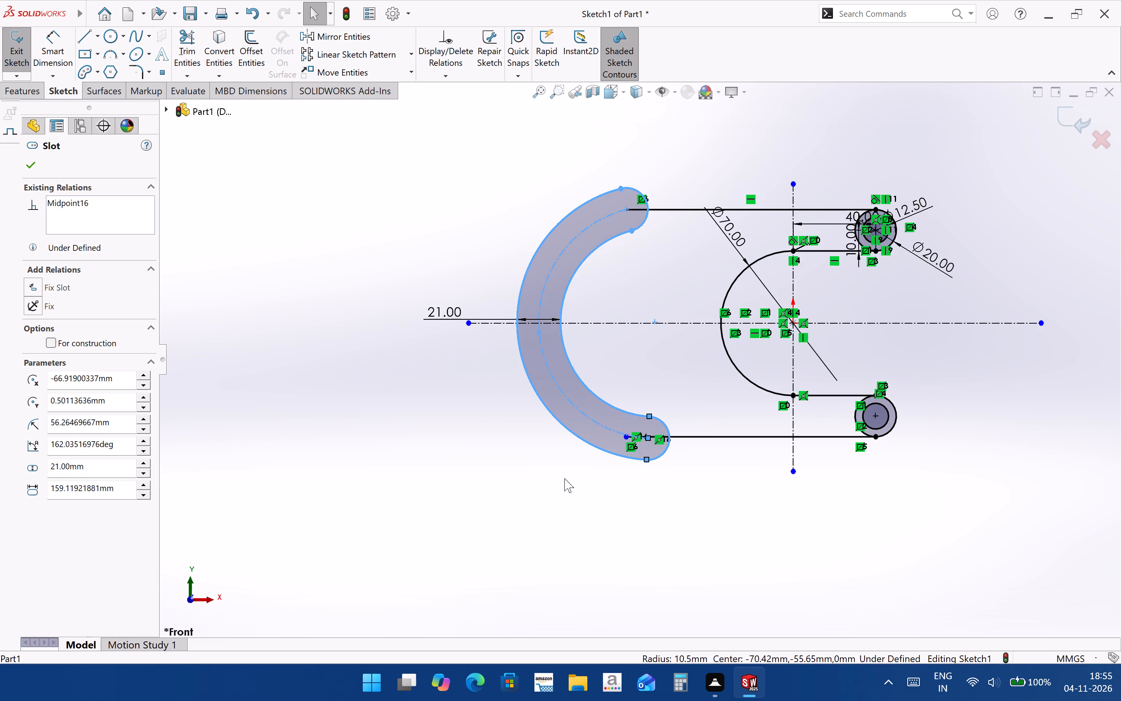
Delete the whole arc slot together with its 21 mm width dimension.
{"action": "left_click_drag", "start_coordinate": [506, 155], "coordinate": [714, 555]}
{"action": "key", "text": "Delete"}
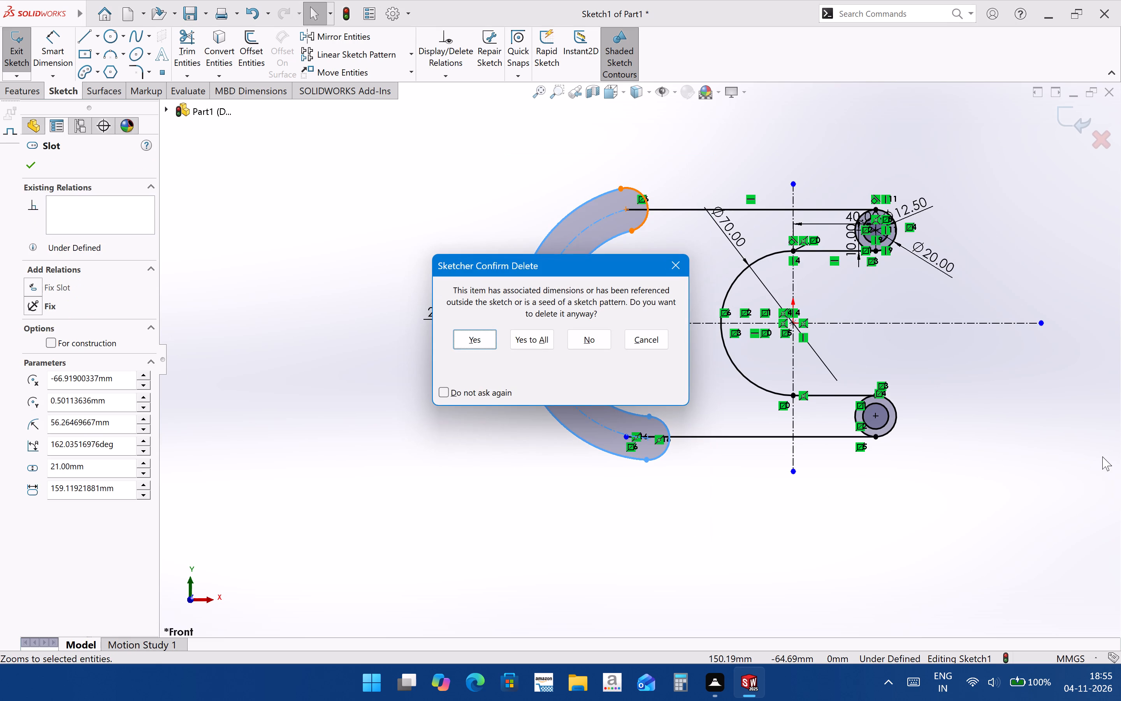
{"action": "left_click", "coordinate": [483, 343]}
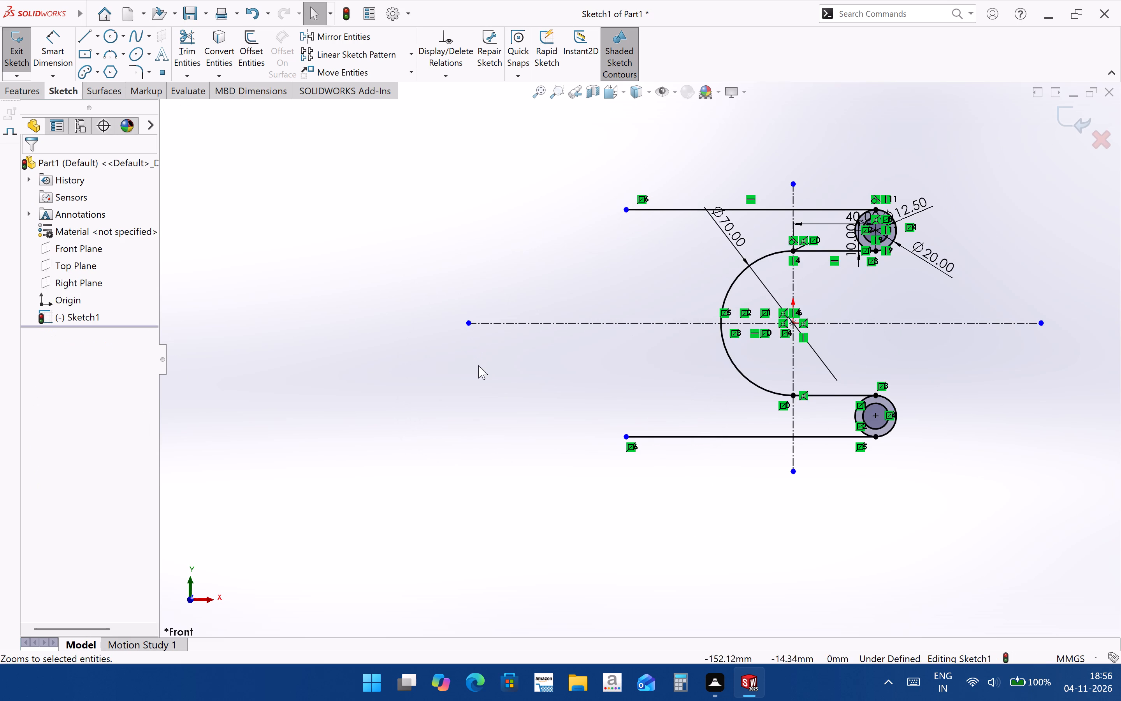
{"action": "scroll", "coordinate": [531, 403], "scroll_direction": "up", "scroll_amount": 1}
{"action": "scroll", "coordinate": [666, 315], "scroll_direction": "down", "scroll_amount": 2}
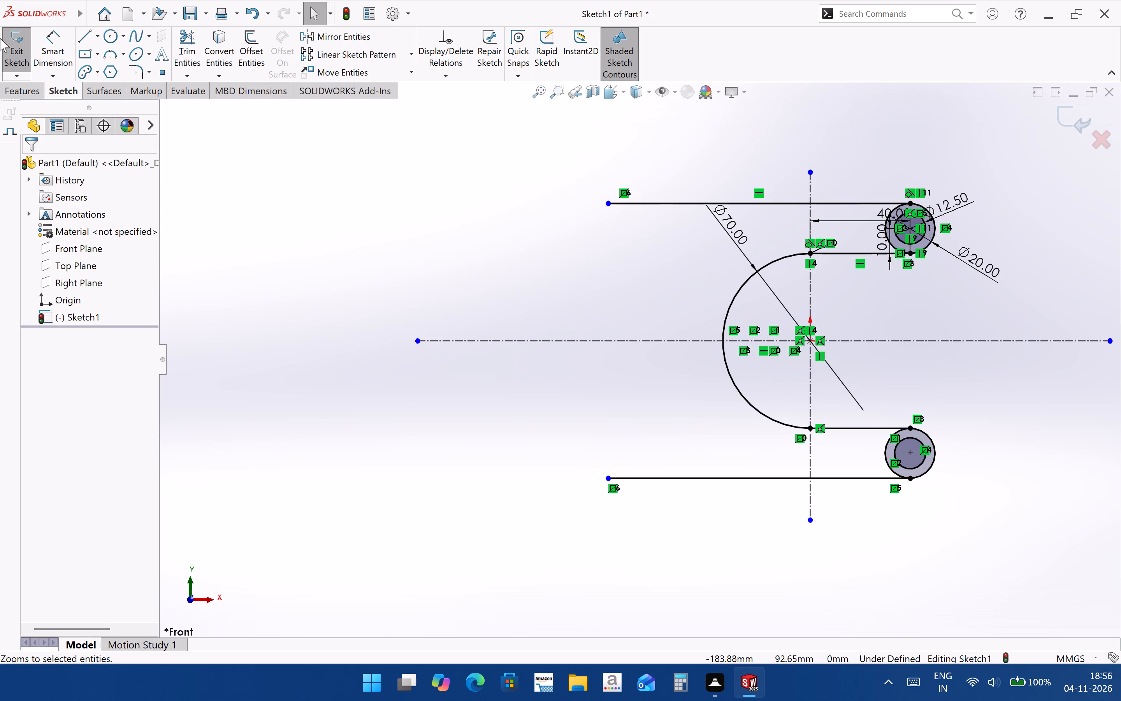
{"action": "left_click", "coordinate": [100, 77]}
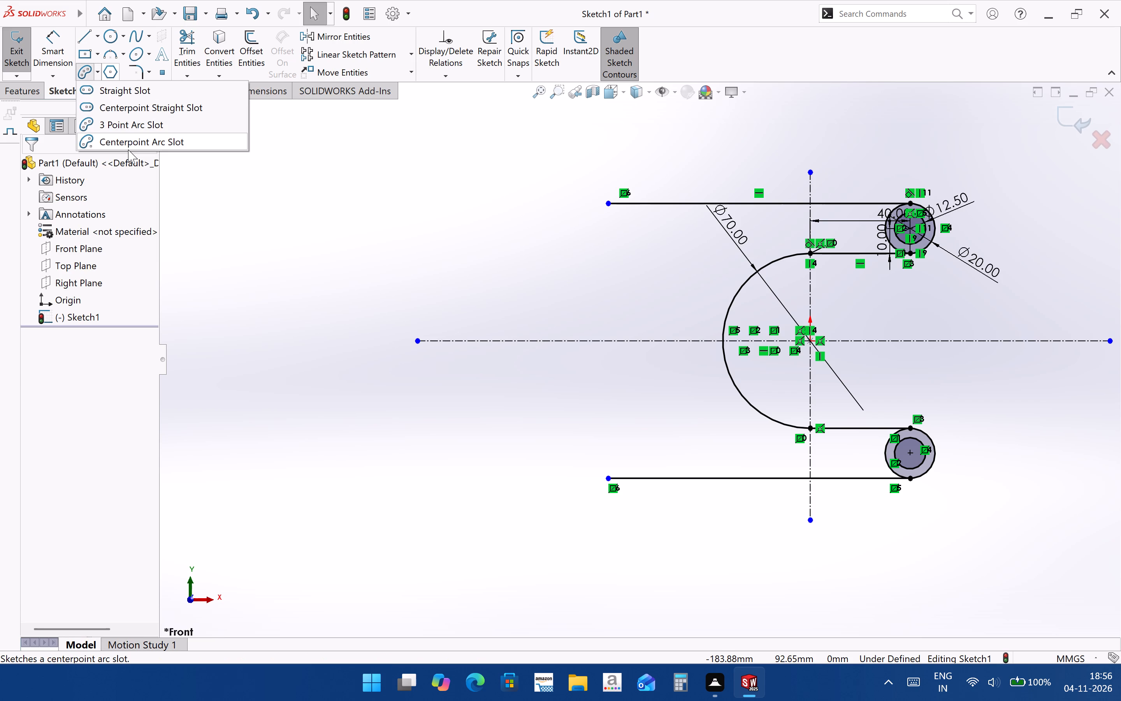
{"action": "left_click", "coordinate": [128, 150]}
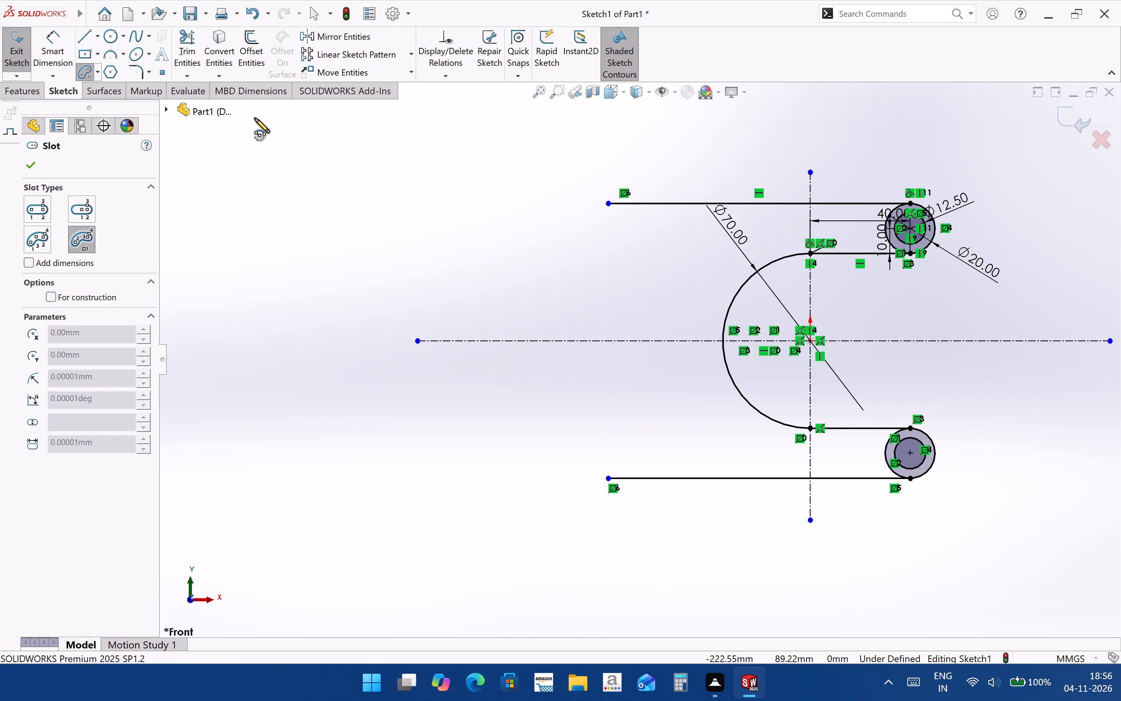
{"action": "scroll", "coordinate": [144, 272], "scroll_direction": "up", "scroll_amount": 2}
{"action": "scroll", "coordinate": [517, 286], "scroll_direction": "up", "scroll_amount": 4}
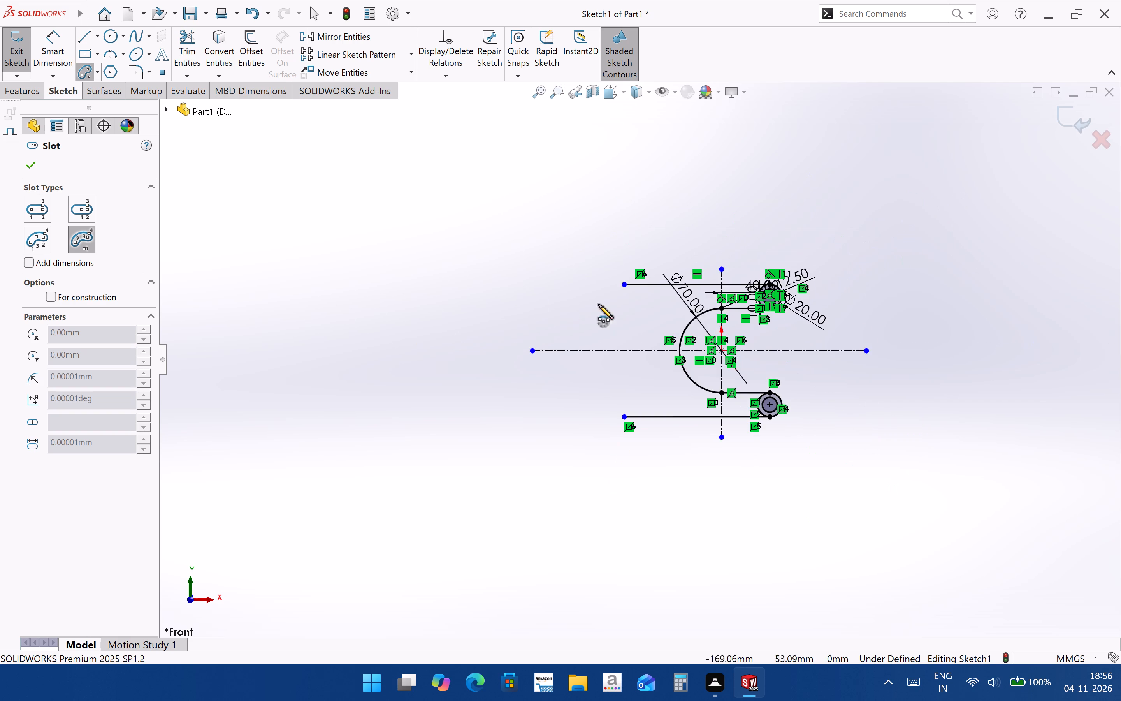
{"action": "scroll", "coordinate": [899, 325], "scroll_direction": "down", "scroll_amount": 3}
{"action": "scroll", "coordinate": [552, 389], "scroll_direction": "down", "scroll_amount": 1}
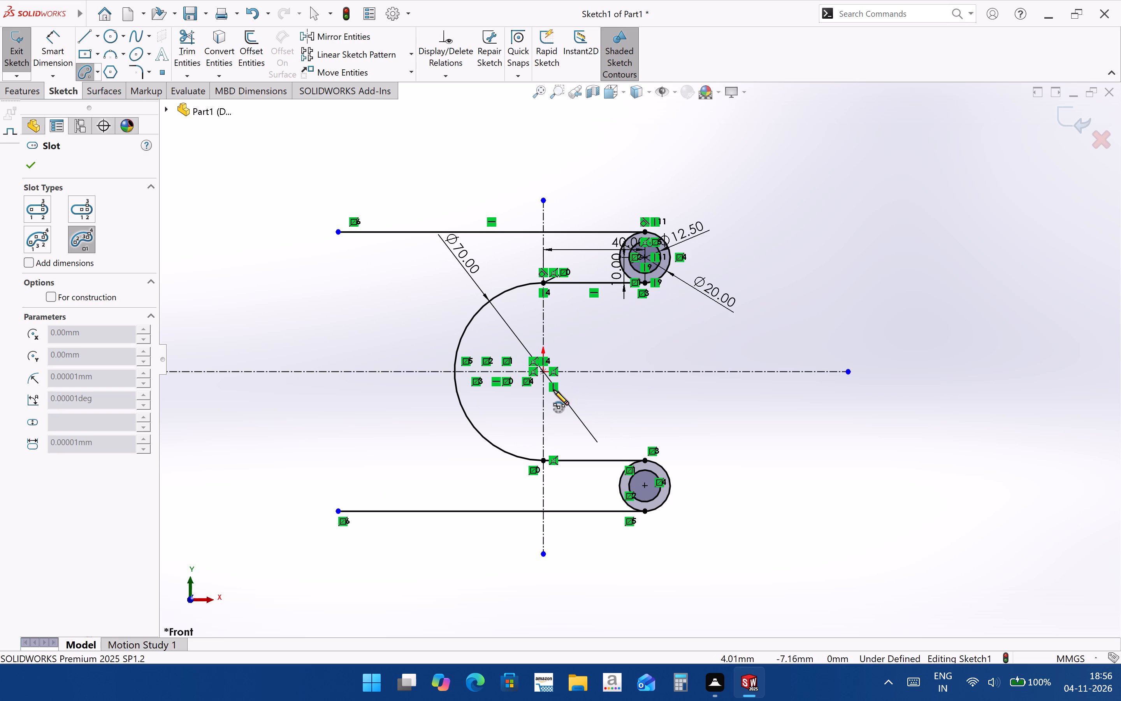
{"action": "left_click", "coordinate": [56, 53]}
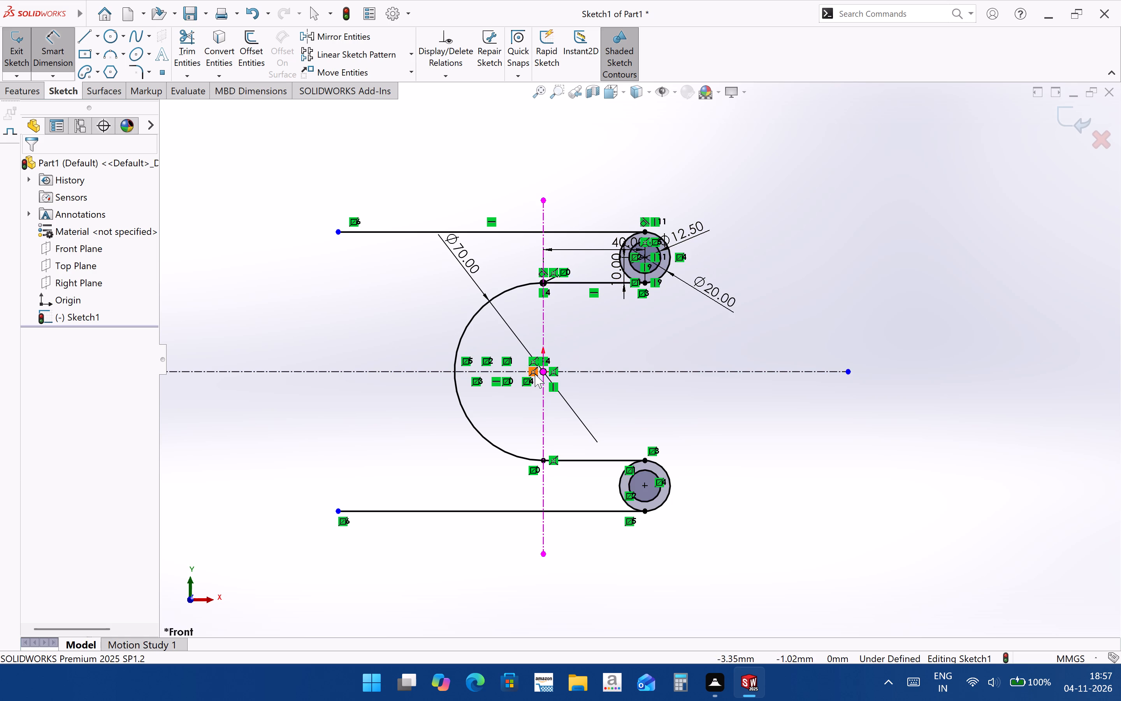
Sketch a circle centred on the origin around the C-shaped profile, about 72 mm in radius.
{"action": "left_click", "coordinate": [122, 35]}
{"action": "left_click", "coordinate": [122, 61]}
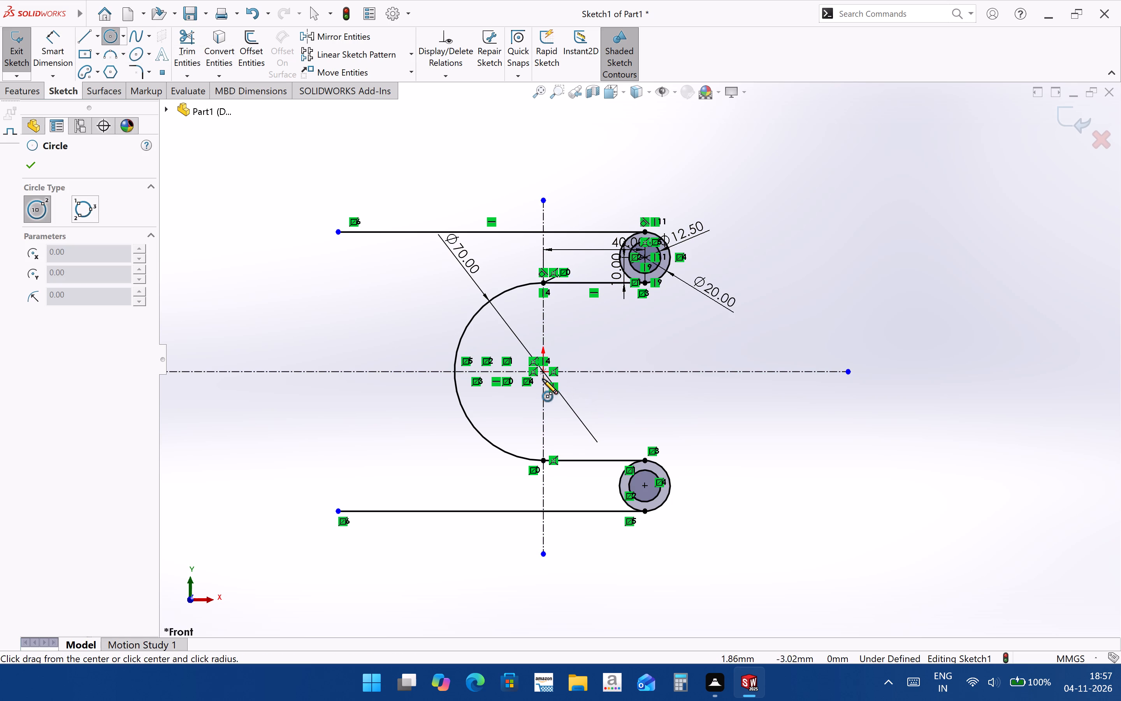
{"action": "left_click", "coordinate": [542, 373]}
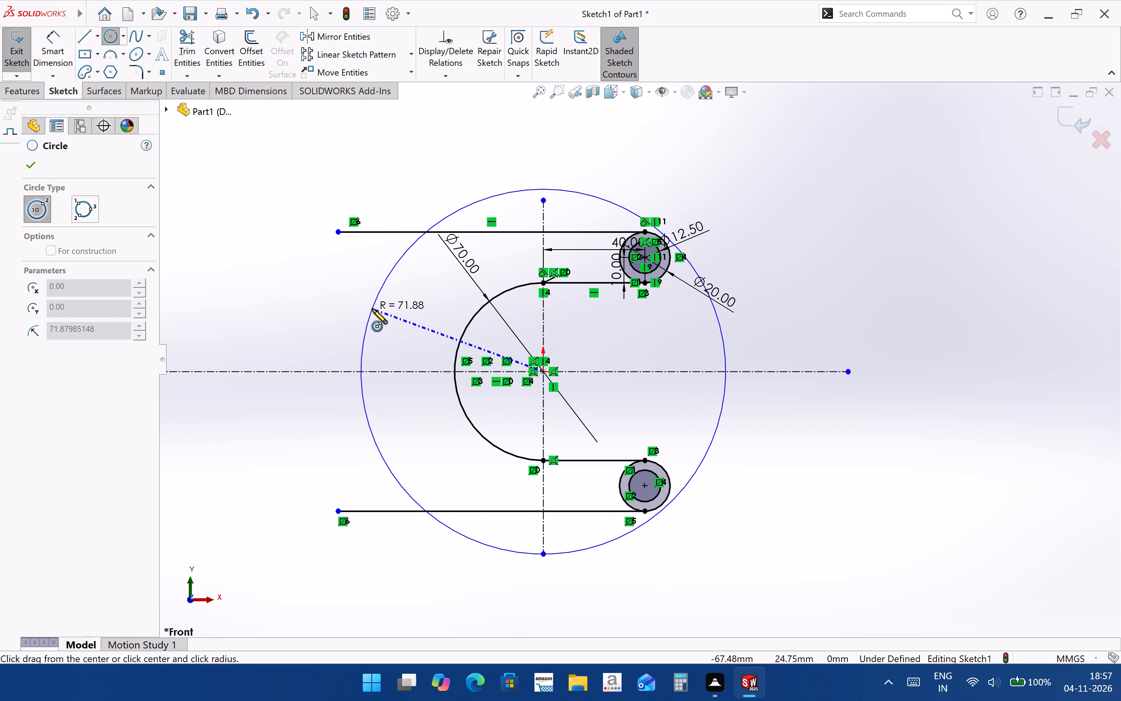
{"action": "left_click", "coordinate": [372, 308]}
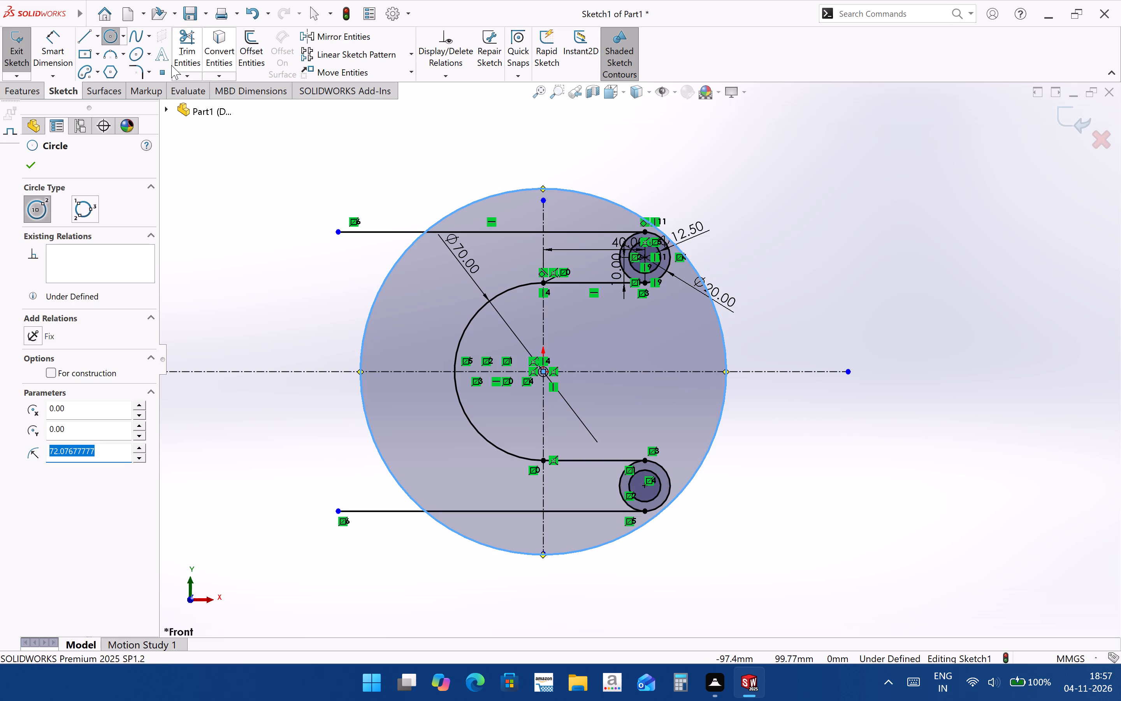
Dimension the new large circle's diameter as 140 mm.
{"action": "left_click", "coordinate": [35, 56]}
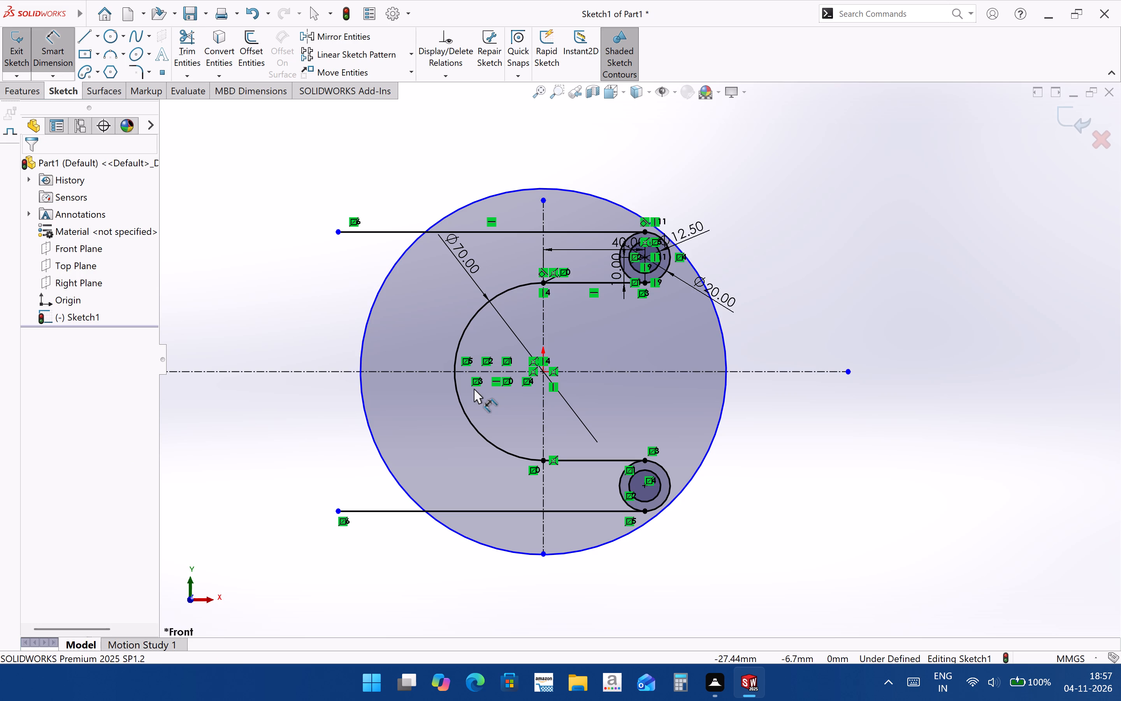
{"action": "left_click", "coordinate": [372, 308]}
{"action": "left_click", "coordinate": [315, 292]}
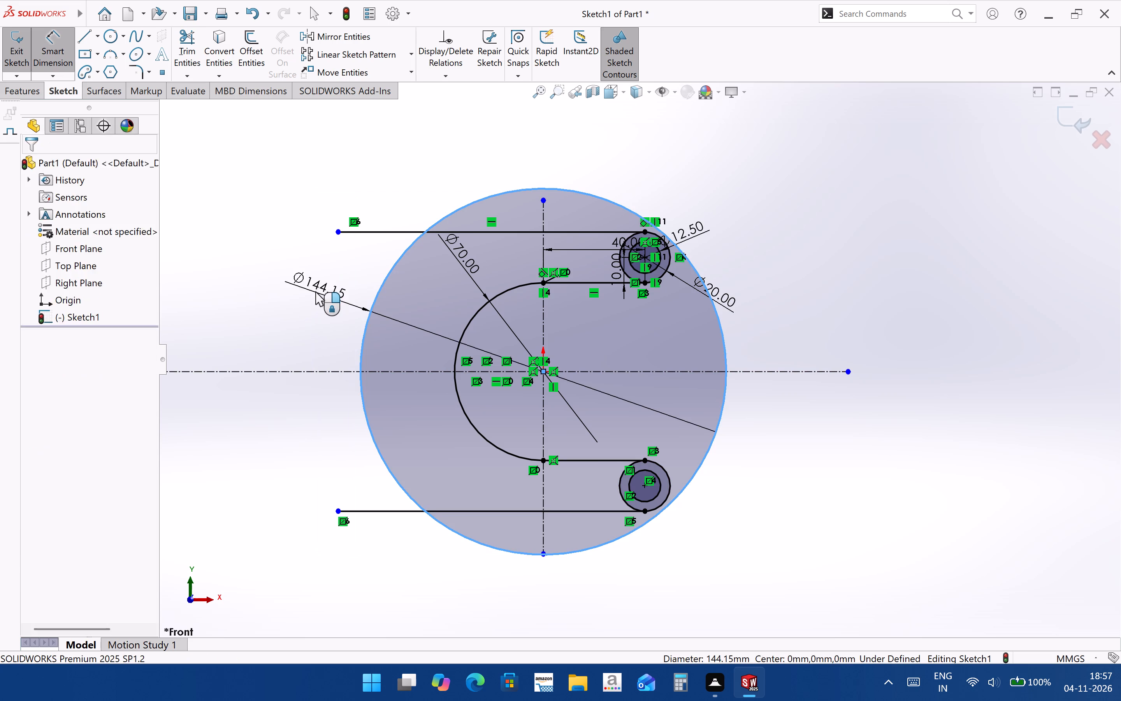
{"action": "type", "text": "14"}
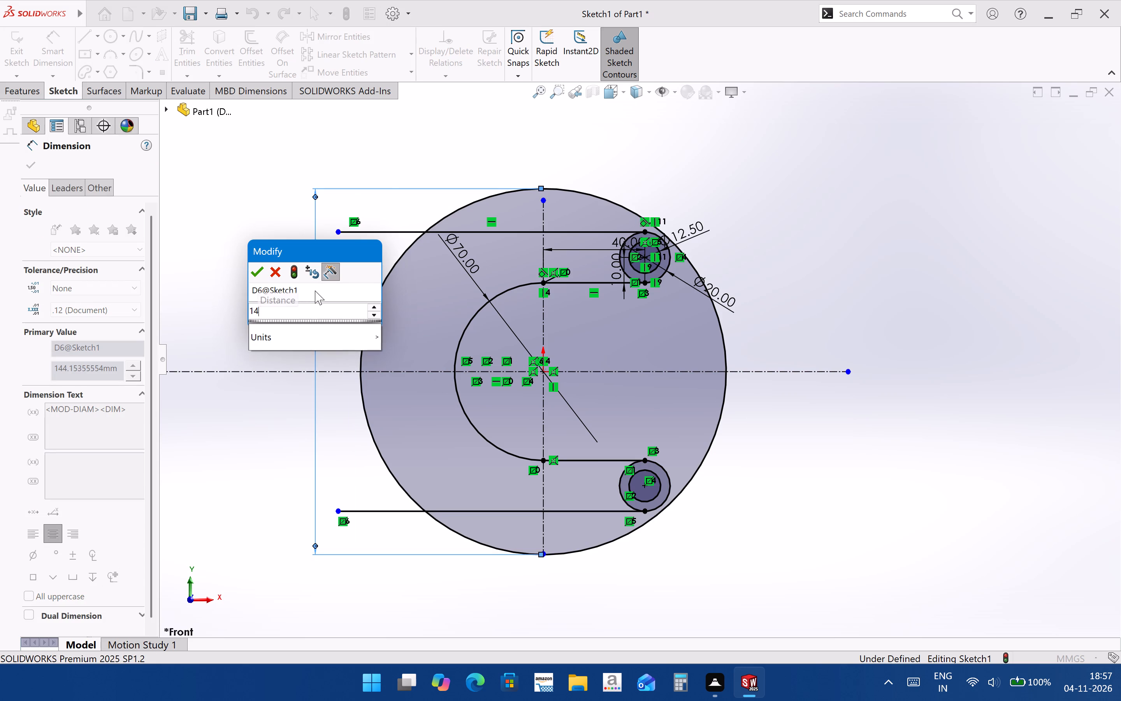
{"action": "key", "text": "0"}
{"action": "key", "text": "Return"}
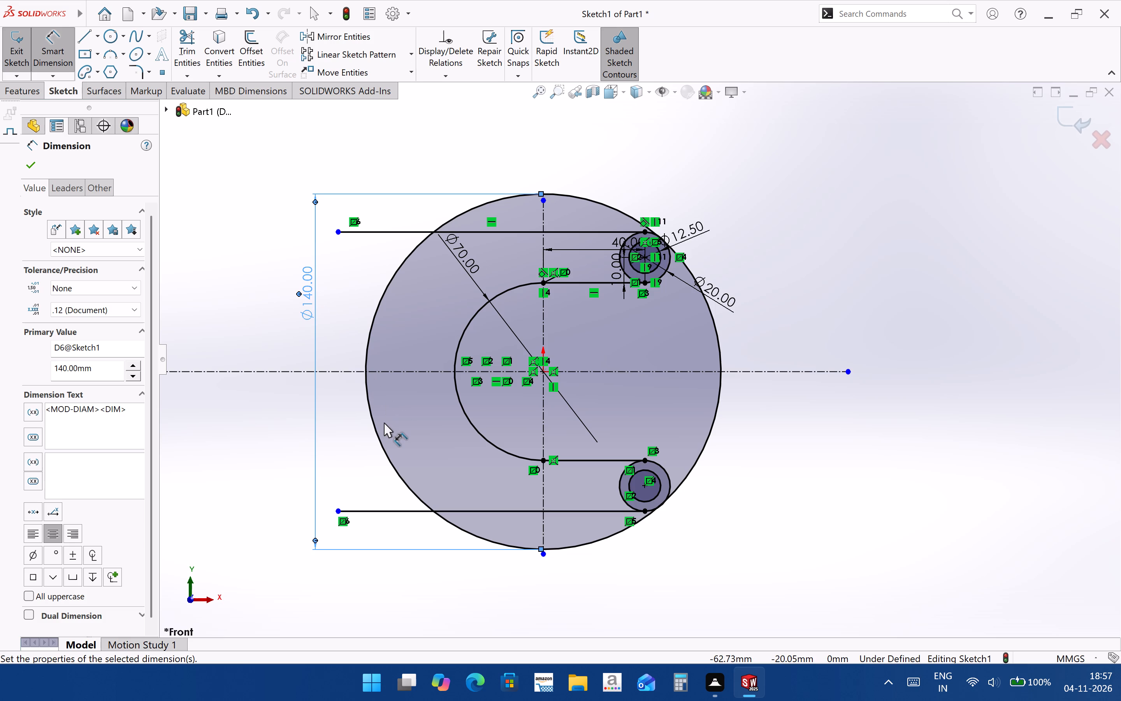
Trim away the 140 mm circle's top, right and bottom portions, keeping its left arc between the two long lines.
{"action": "left_click", "coordinate": [187, 50]}
{"action": "left_click_drag", "start_coordinate": [470, 184], "coordinate": [490, 208]}
{"action": "left_click_drag", "start_coordinate": [701, 416], "coordinate": [724, 431]}
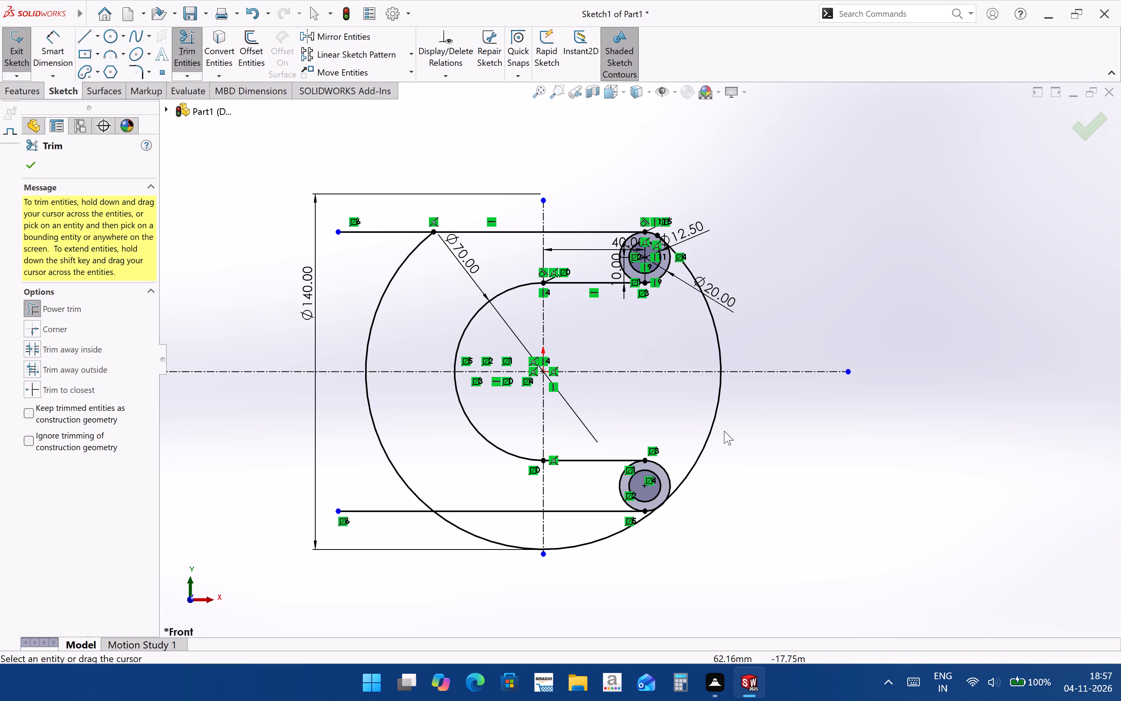
{"action": "left_click_drag", "start_coordinate": [724, 431], "coordinate": [733, 437]}
{"action": "left_click_drag", "start_coordinate": [697, 349], "coordinate": [728, 351]}
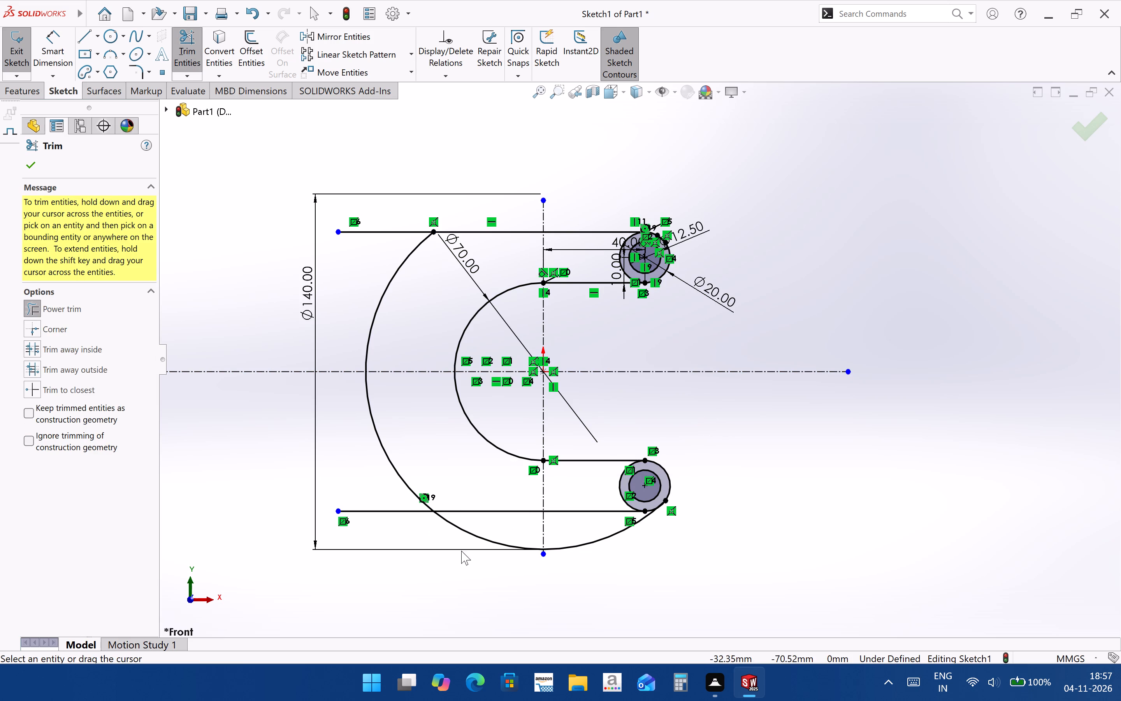
{"action": "left_click_drag", "start_coordinate": [462, 550], "coordinate": [494, 536]}
{"action": "left_click_drag", "start_coordinate": [564, 556], "coordinate": [580, 529]}
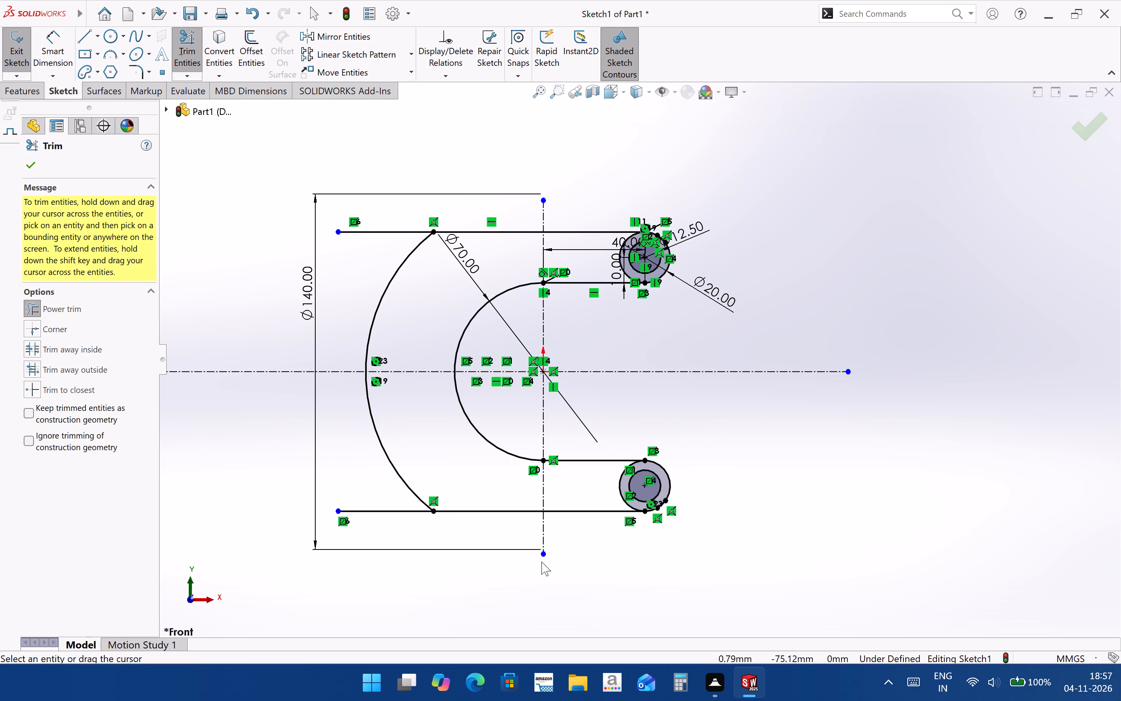
{"action": "scroll", "coordinate": [555, 548], "scroll_direction": "down", "scroll_amount": 1}
{"action": "scroll", "coordinate": [525, 560], "scroll_direction": "up", "scroll_amount": 2}
{"action": "left_click", "coordinate": [483, 537]}
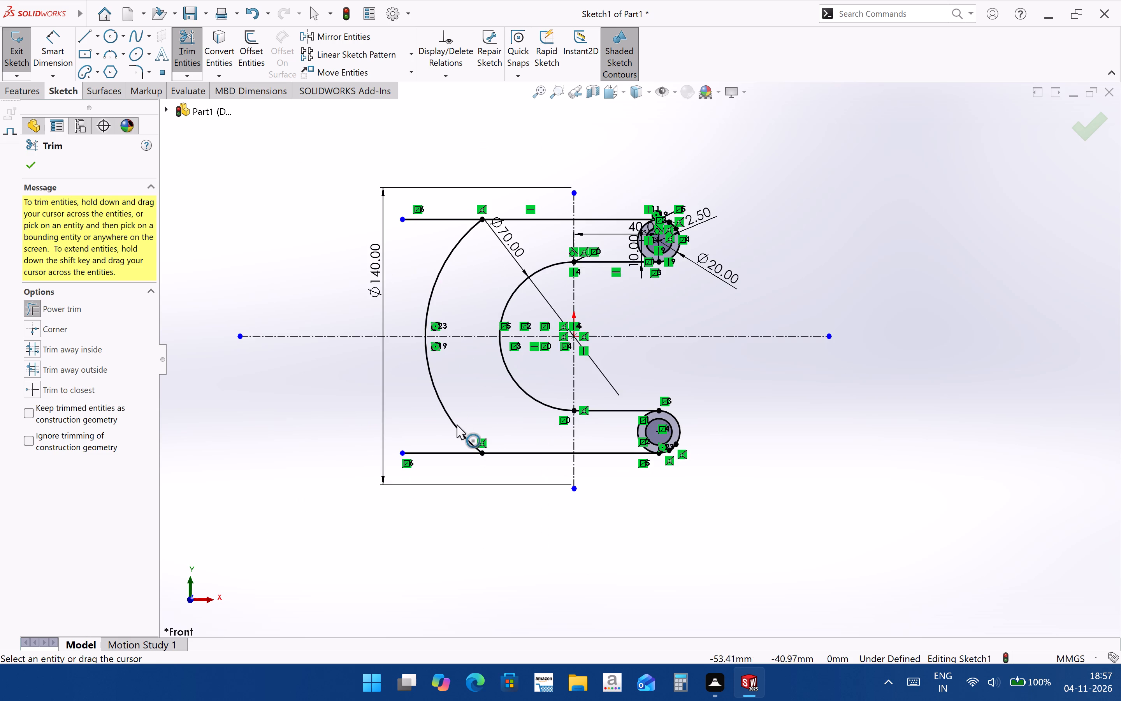
Convert the trimmed 140 mm diameter arc to construction geometry.
{"action": "left_click", "coordinate": [457, 424]}
{"action": "key", "text": "Escape"}
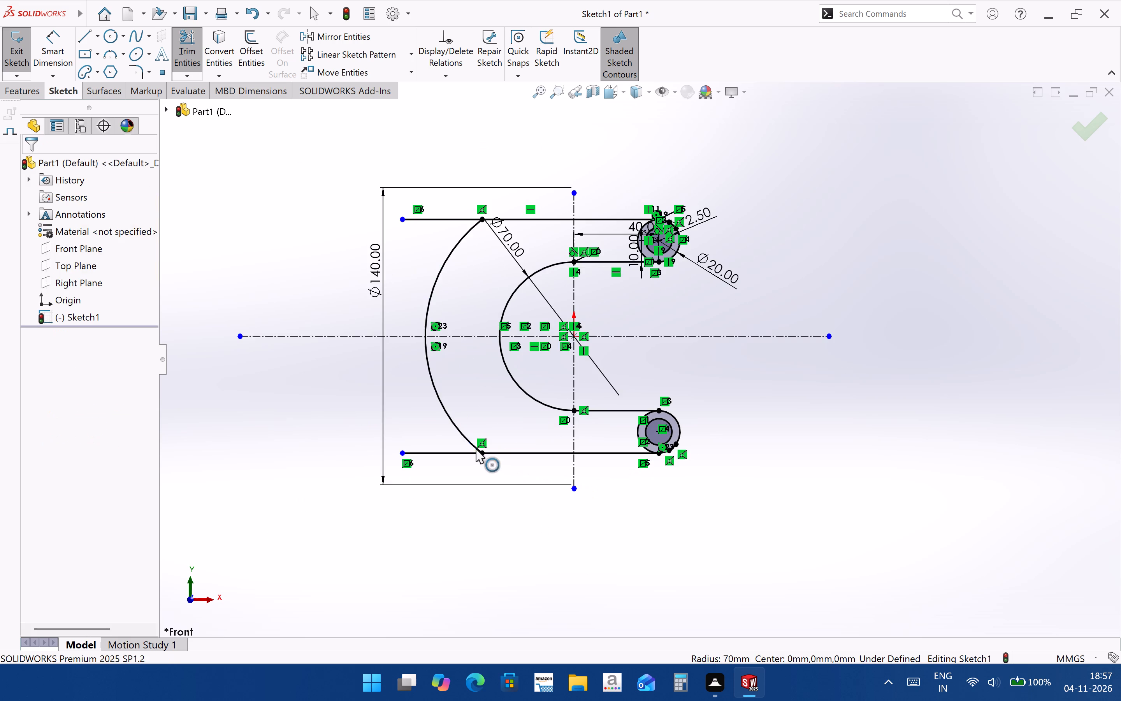
{"action": "left_click", "coordinate": [446, 409]}
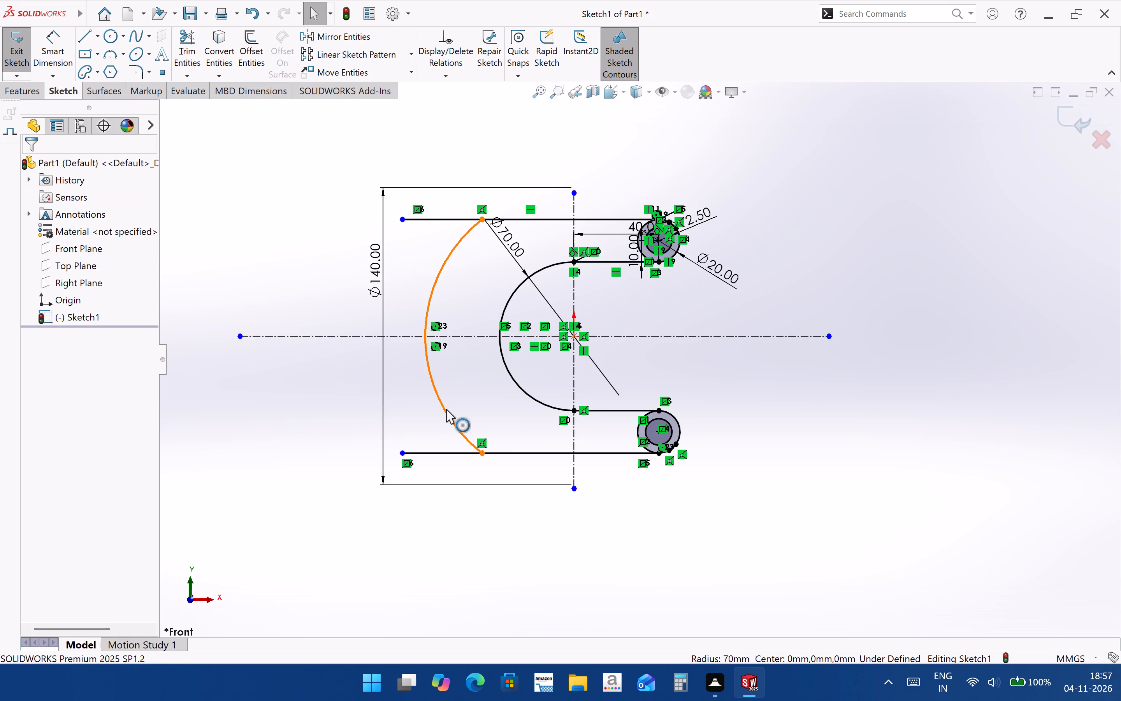
{"action": "right_click", "coordinate": [446, 409]}
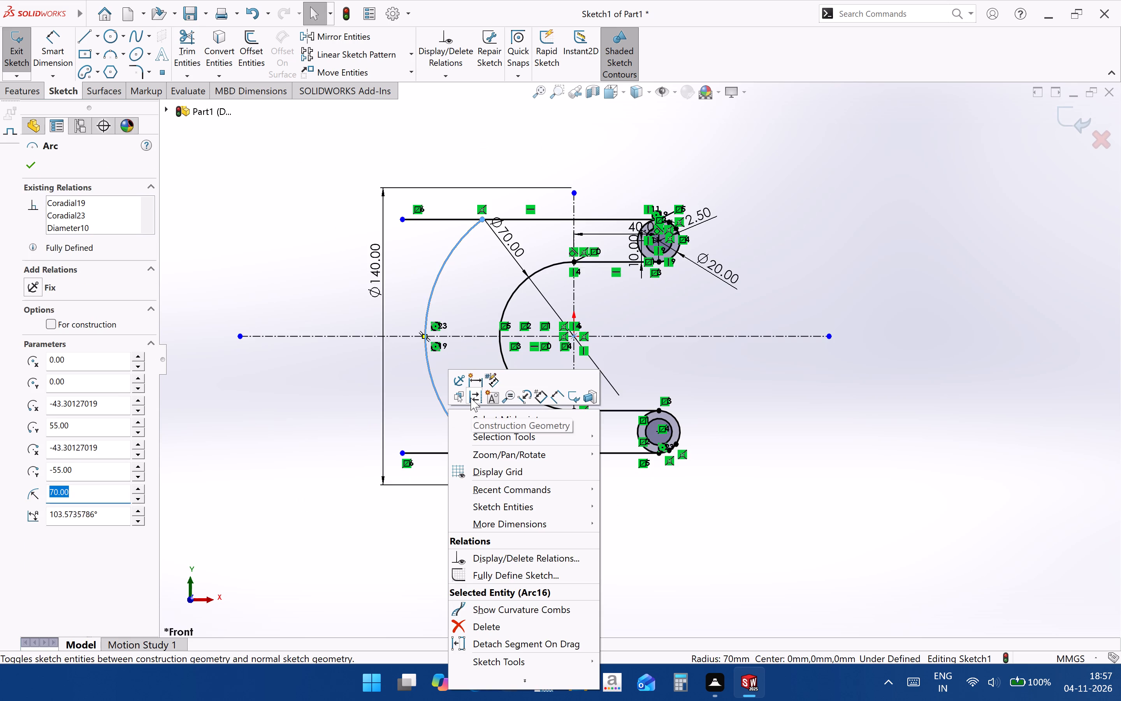
{"action": "left_click", "coordinate": [471, 398]}
Sketch a centerline about 85 mm long from the origin, angled up and left past the construction arc.
{"action": "scroll", "coordinate": [400, 456], "scroll_direction": "up", "scroll_amount": 2}
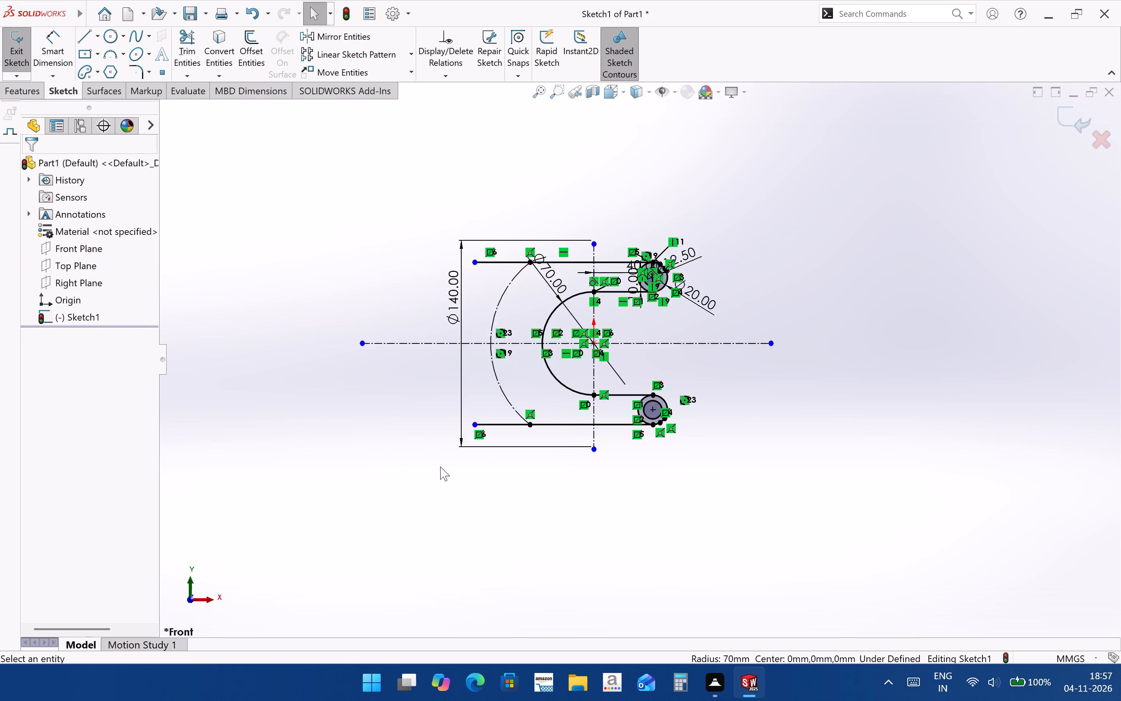
{"action": "scroll", "coordinate": [574, 422], "scroll_direction": "down", "scroll_amount": 2}
{"action": "scroll", "coordinate": [440, 498], "scroll_direction": "up", "scroll_amount": 2}
{"action": "scroll", "coordinate": [633, 370], "scroll_direction": "down", "scroll_amount": 2}
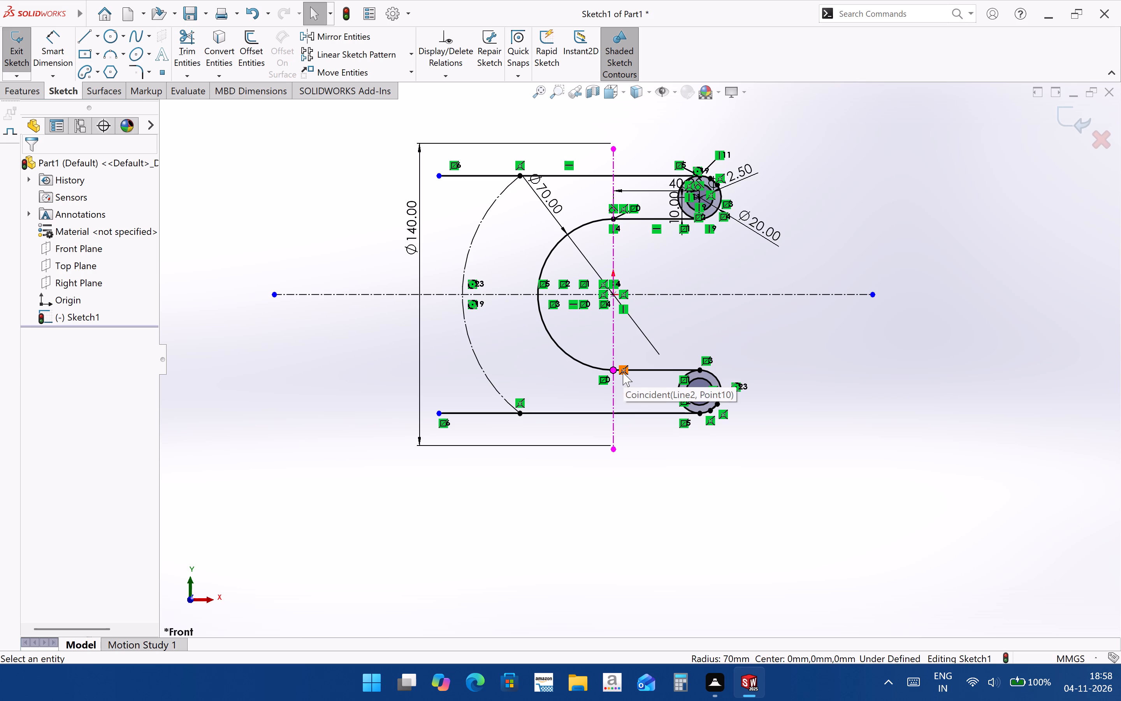
{"action": "left_click", "coordinate": [98, 39]}
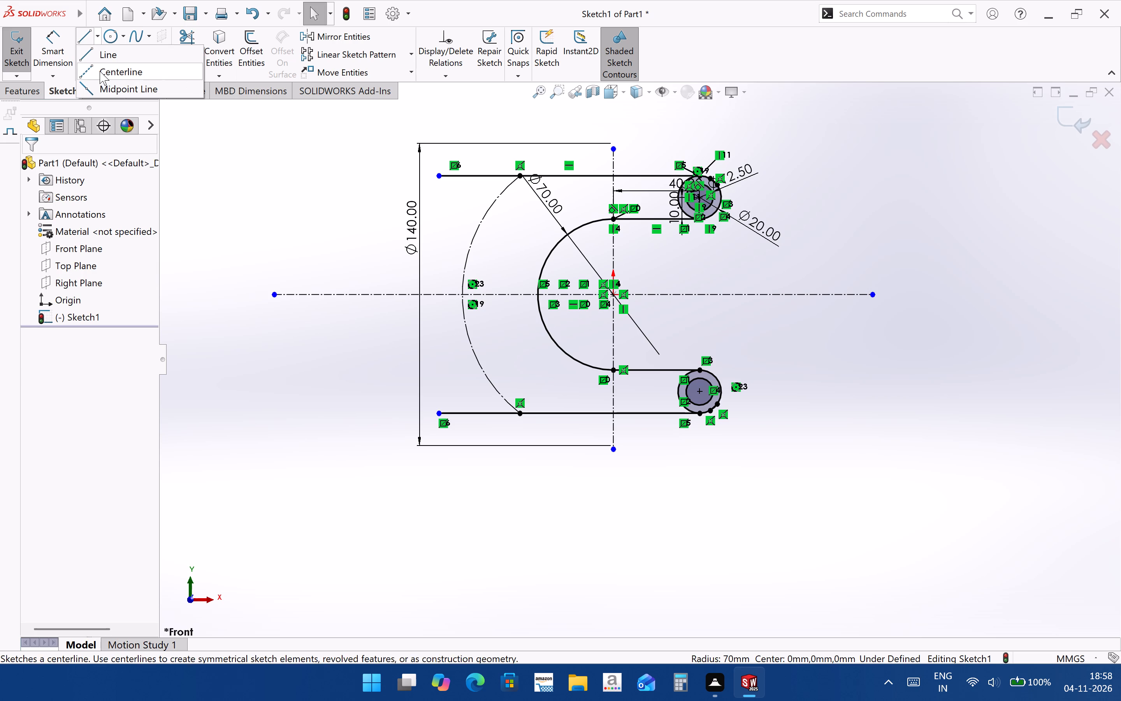
{"action": "left_click", "coordinate": [100, 71]}
{"action": "left_click", "coordinate": [615, 296]}
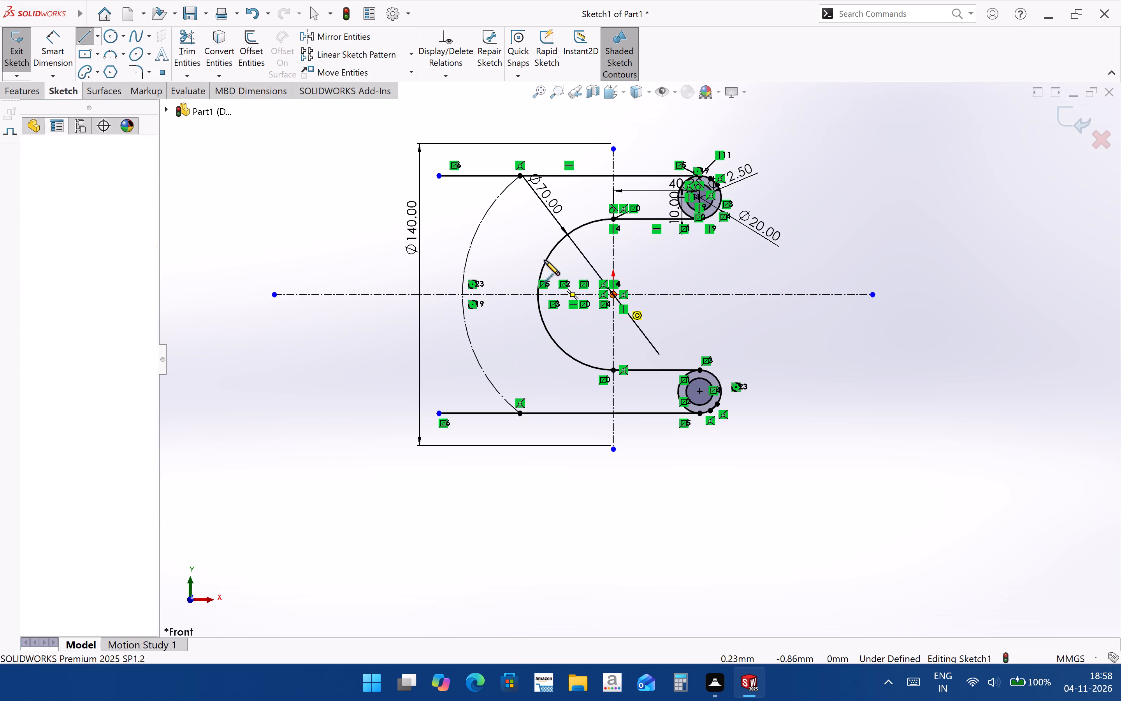
{"action": "left_click", "coordinate": [452, 206]}
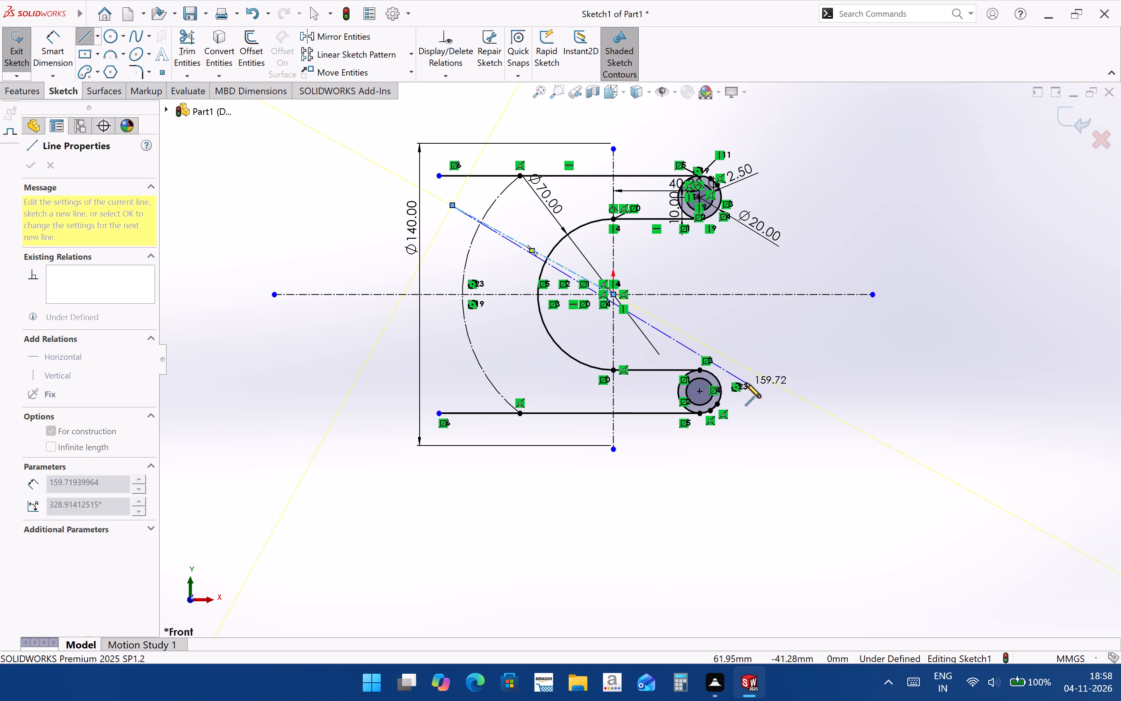
{"action": "key", "text": "Escape"}
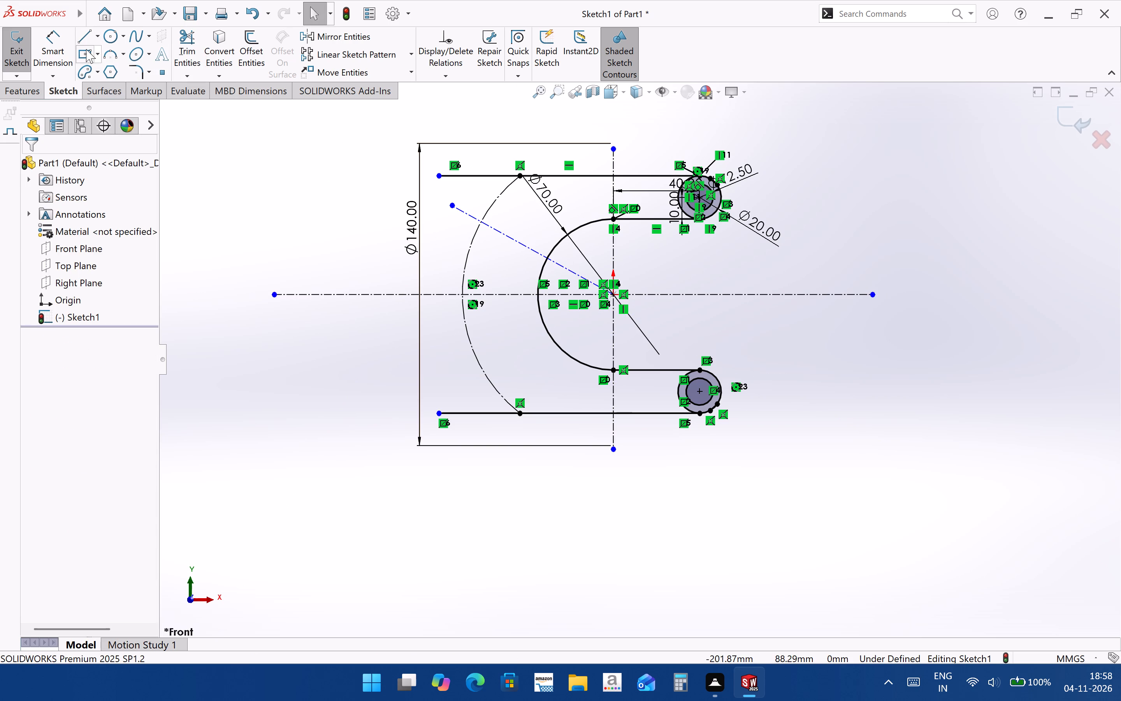
Dimension the angle between the new slanted centerline and the horizontal centerline as 30°.
{"action": "left_click", "coordinate": [67, 49]}
{"action": "left_click", "coordinate": [517, 242]}
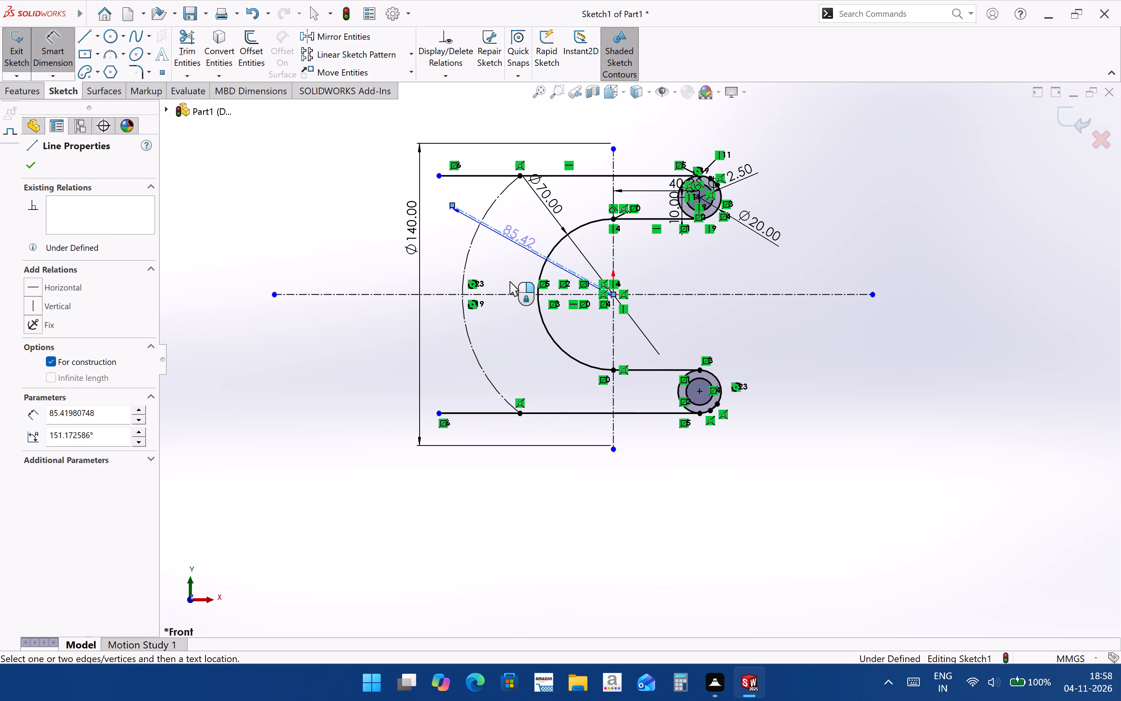
{"action": "left_click", "coordinate": [501, 294], "text": "ctrl"}
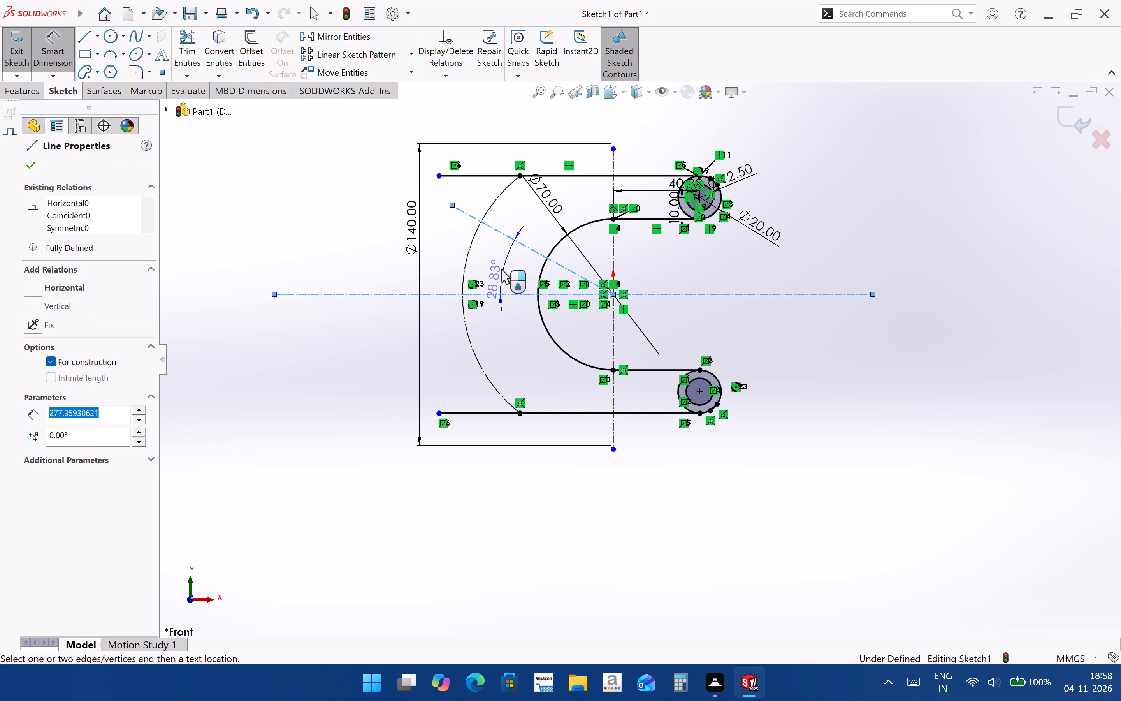
{"action": "left_click", "coordinate": [501, 269]}
{"action": "type", "text": "30"}
{"action": "key", "text": "Return"}
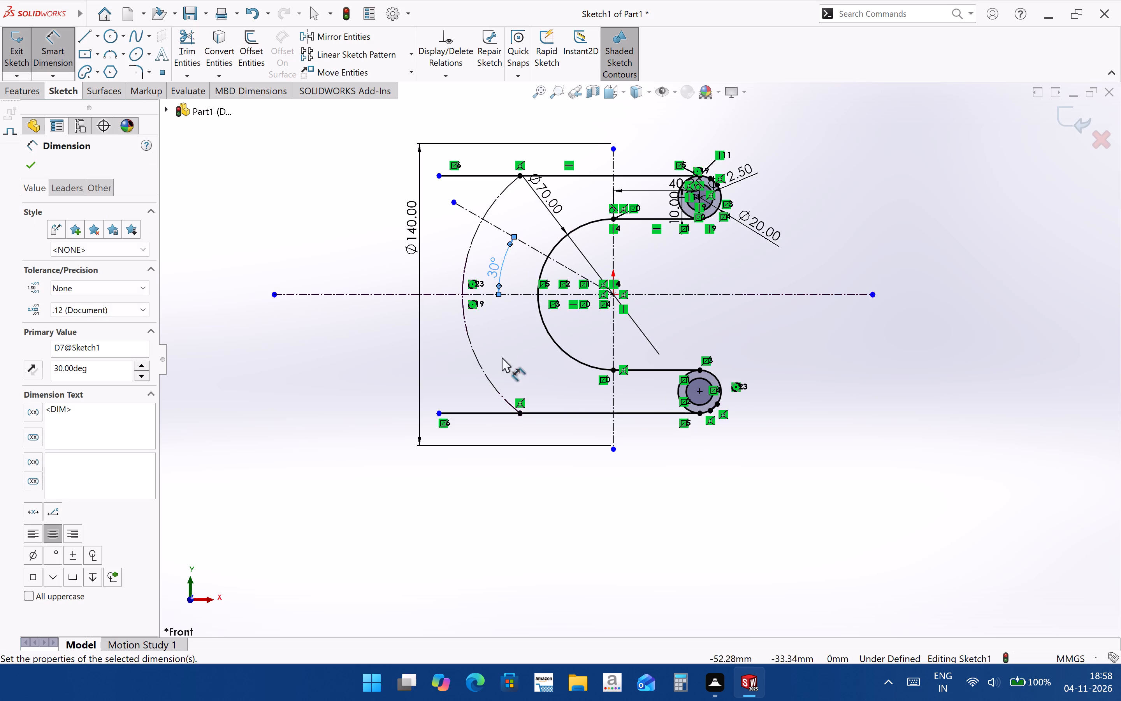
Mirror the 30° centerline about the horizontal centerline.
{"action": "left_click", "coordinate": [313, 44]}
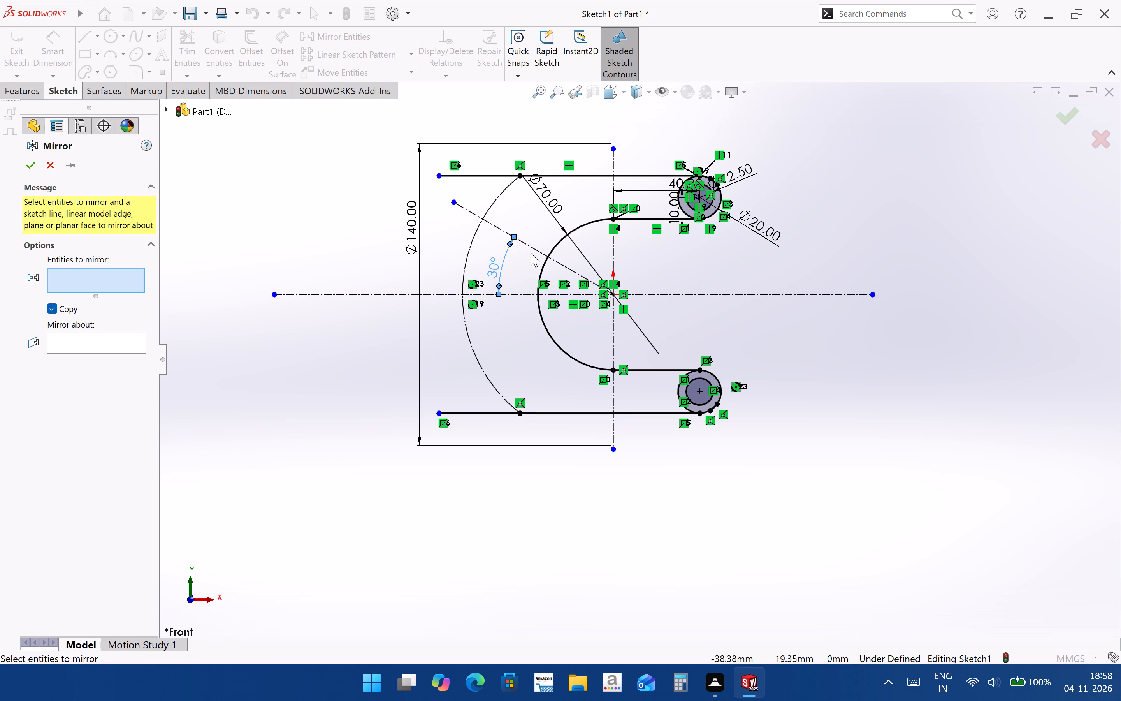
{"action": "left_click", "coordinate": [539, 253]}
{"action": "left_click", "coordinate": [98, 350]}
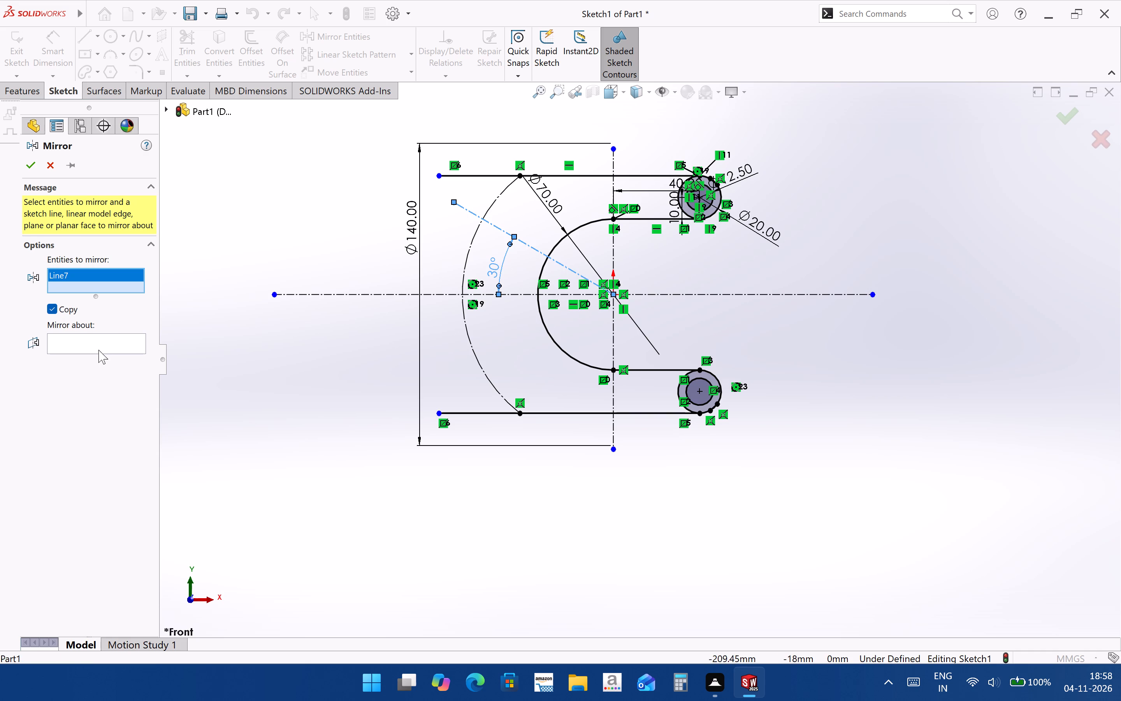
{"action": "left_click", "coordinate": [77, 337]}
{"action": "left_click", "coordinate": [354, 293]}
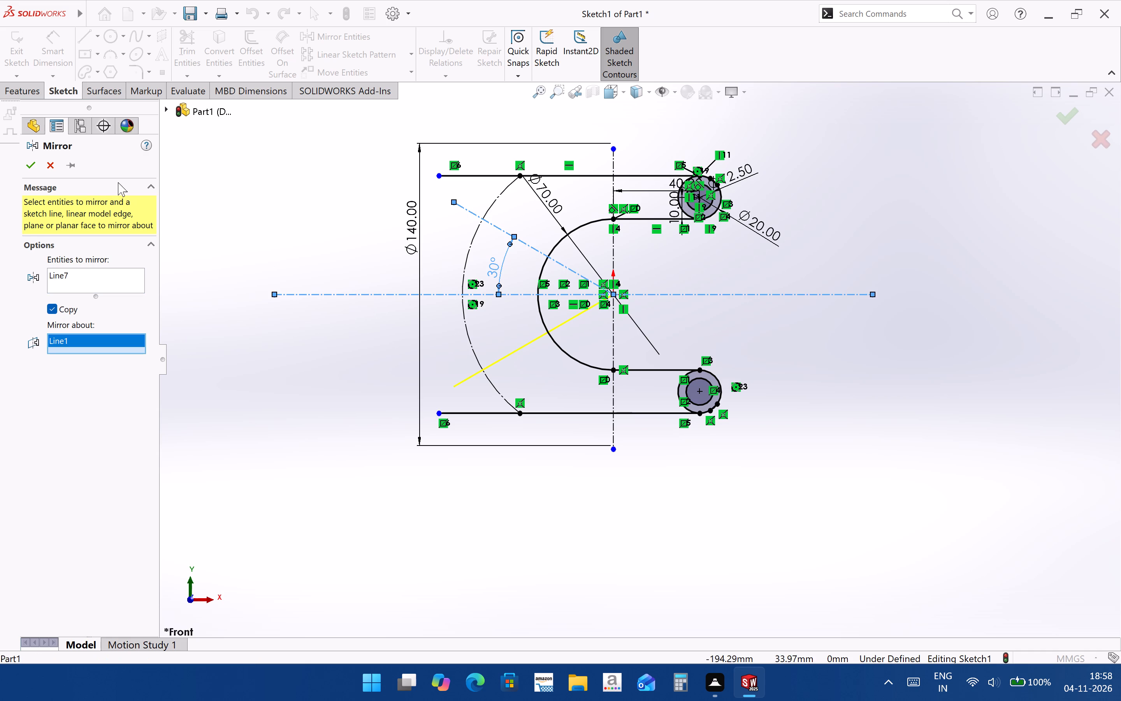
{"action": "left_click", "coordinate": [23, 166]}
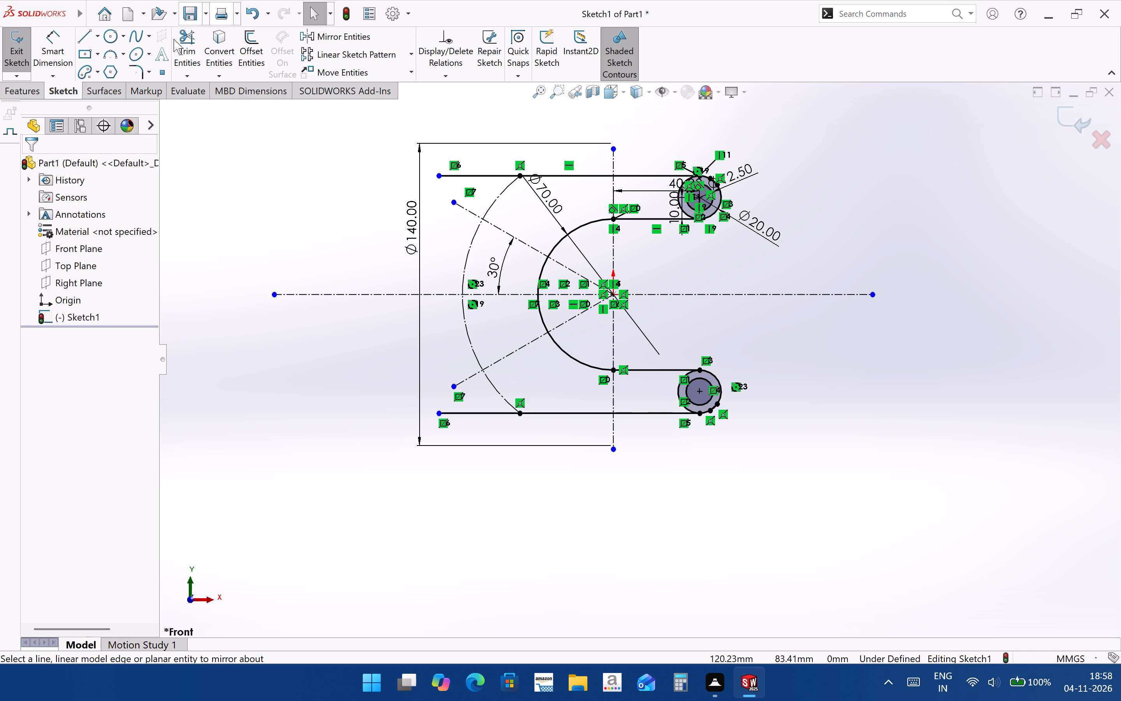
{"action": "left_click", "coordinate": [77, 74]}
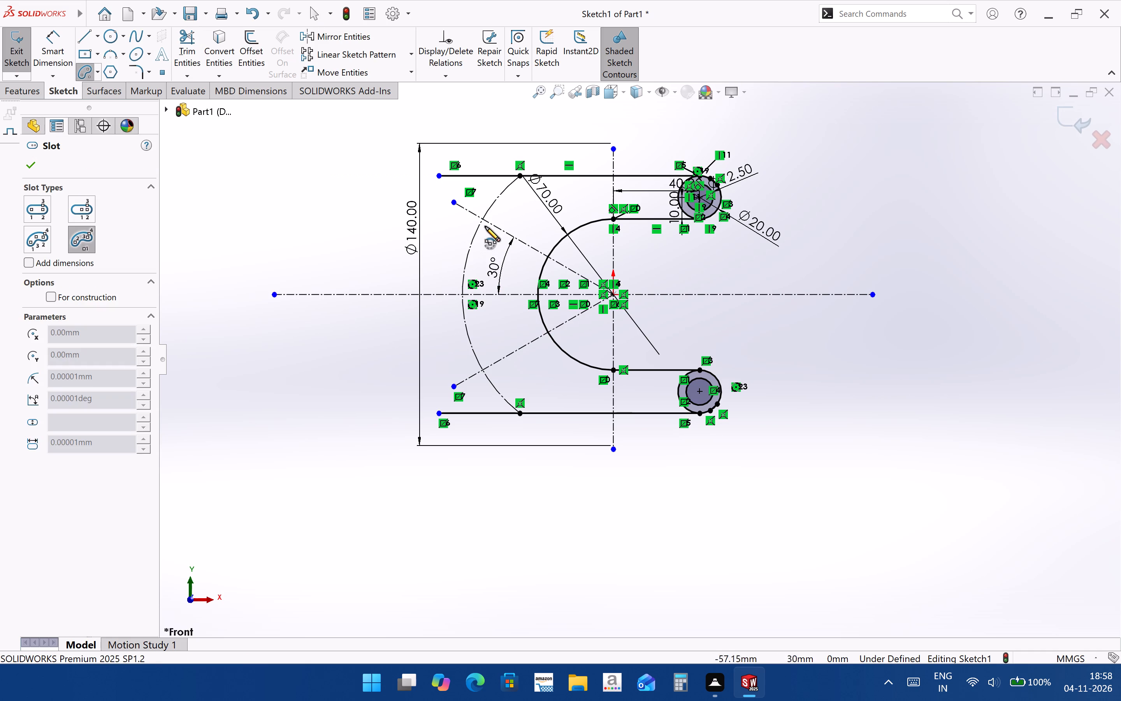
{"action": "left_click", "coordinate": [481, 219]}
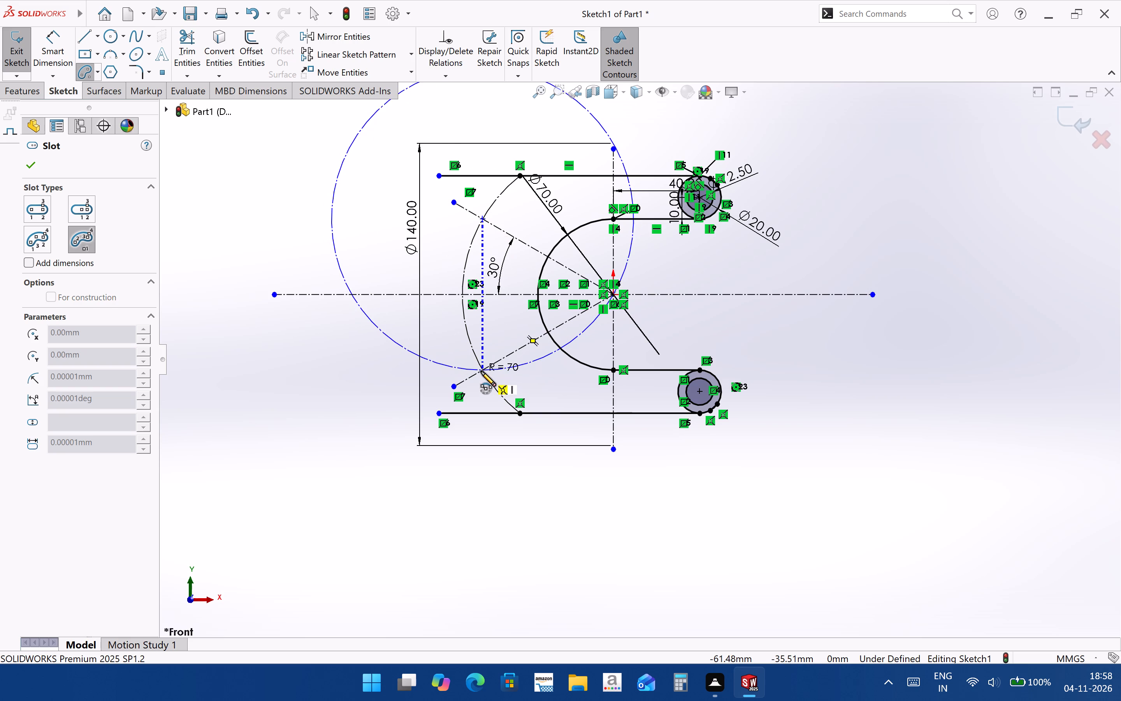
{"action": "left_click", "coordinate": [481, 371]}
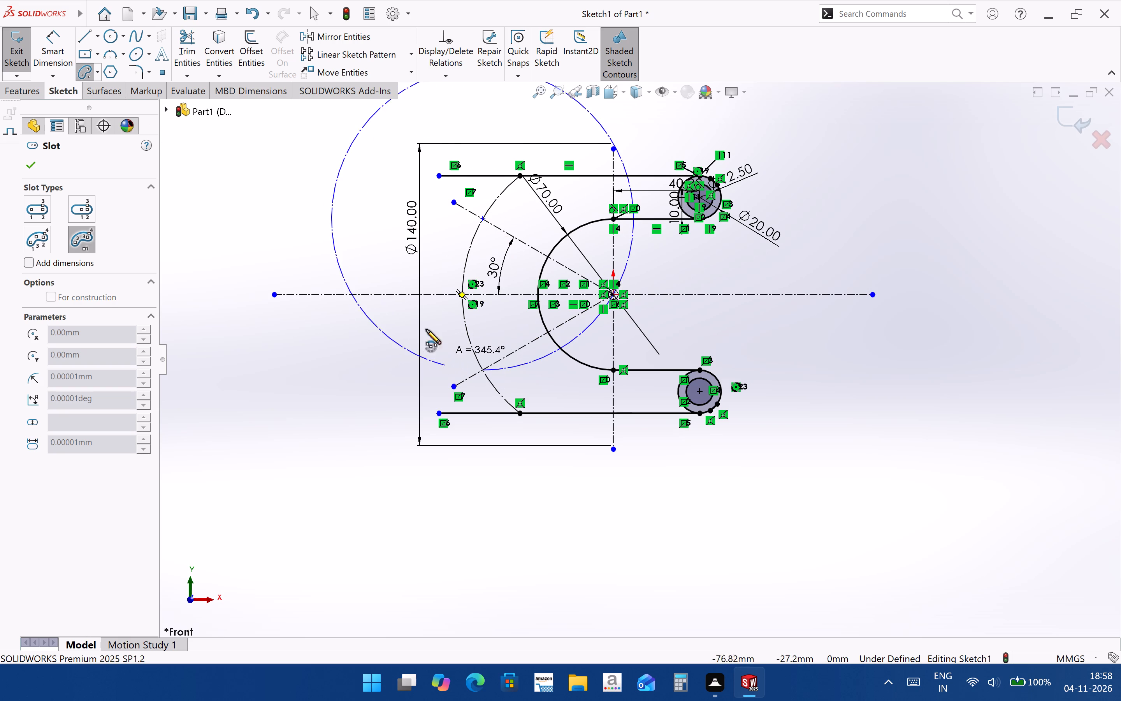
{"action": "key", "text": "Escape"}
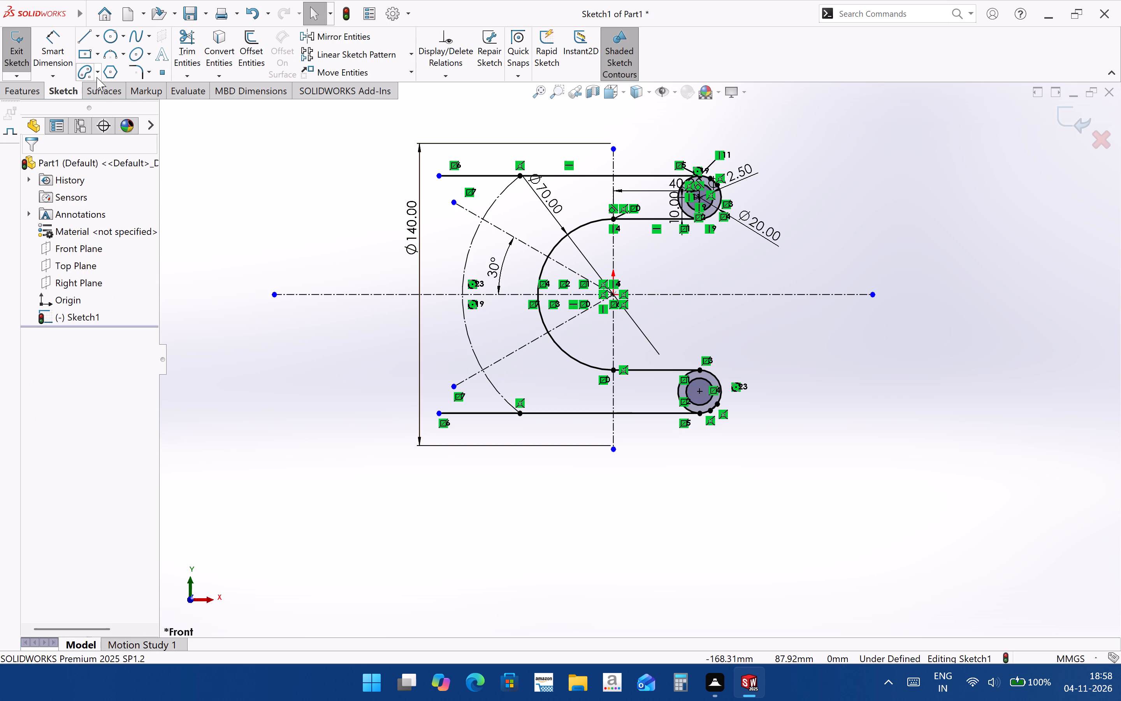
Sketch a 3 point arc slot along the construction arc between the two slanted centerlines, about 24 mm wide.
{"action": "left_click", "coordinate": [97, 77]}
{"action": "left_click", "coordinate": [124, 125]}
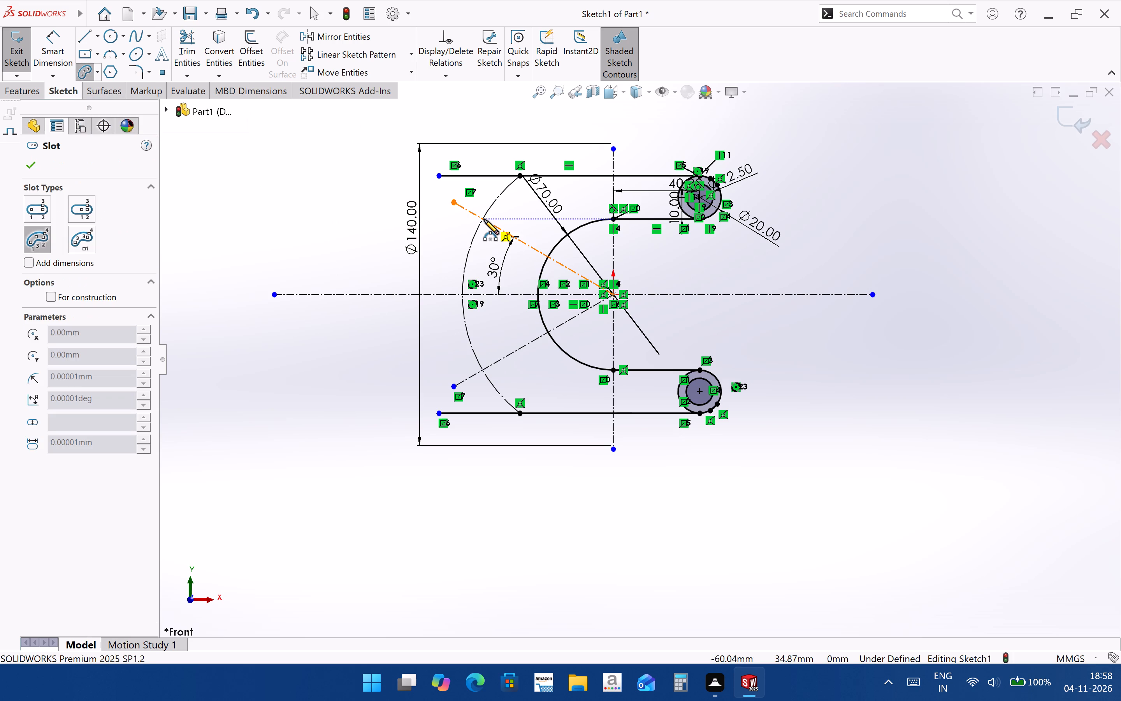
{"action": "left_click", "coordinate": [482, 220]}
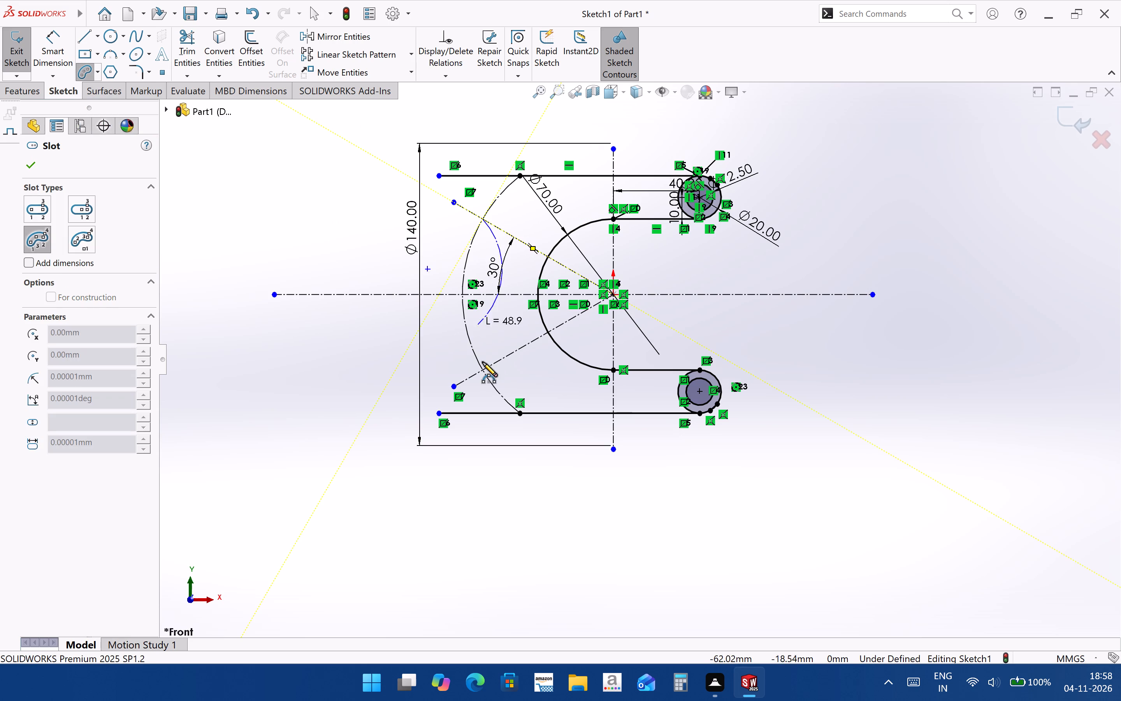
{"action": "left_click", "coordinate": [483, 370]}
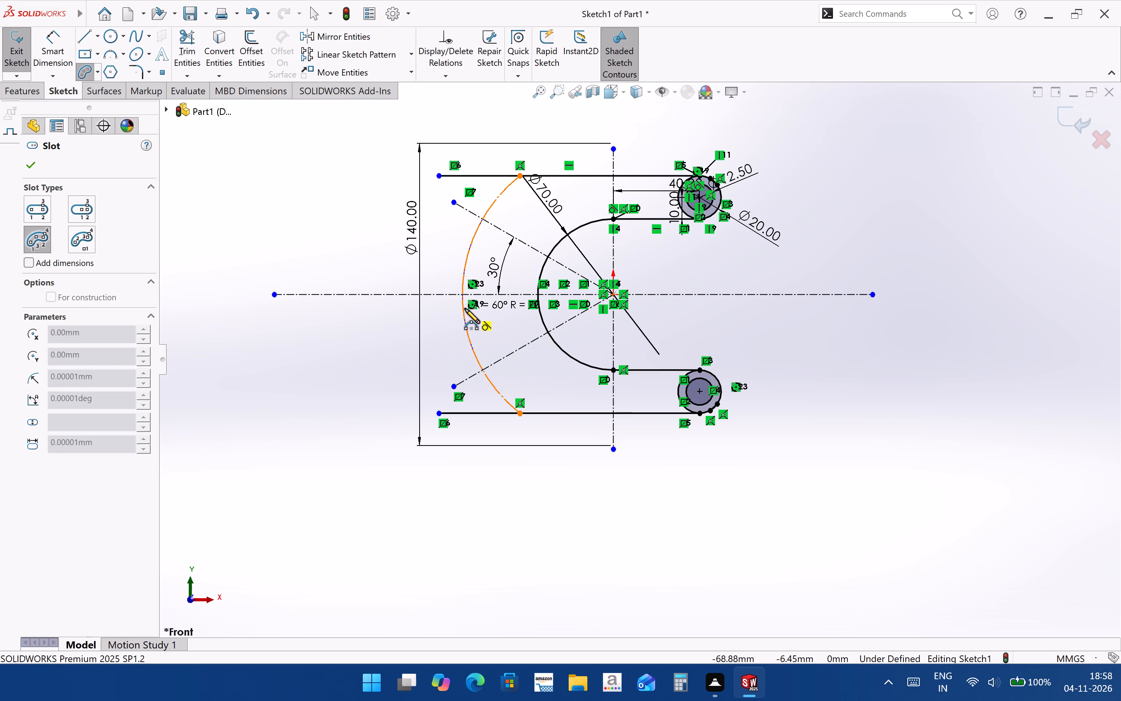
{"action": "left_click", "coordinate": [465, 308]}
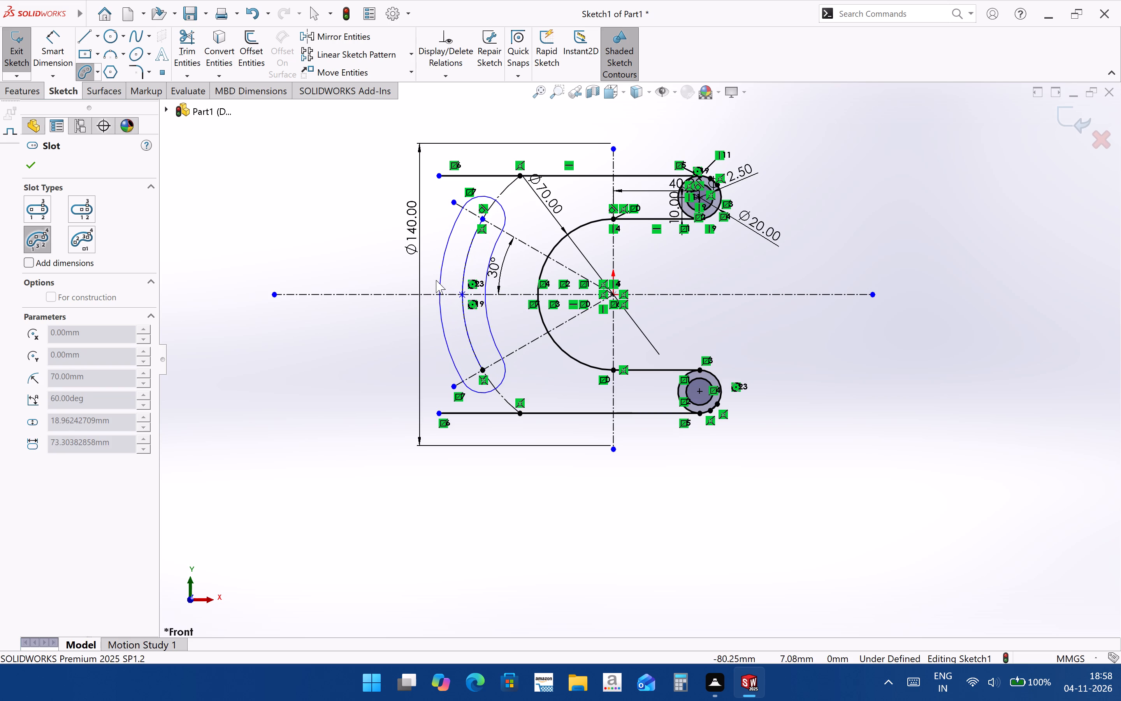
{"action": "left_click", "coordinate": [437, 281]}
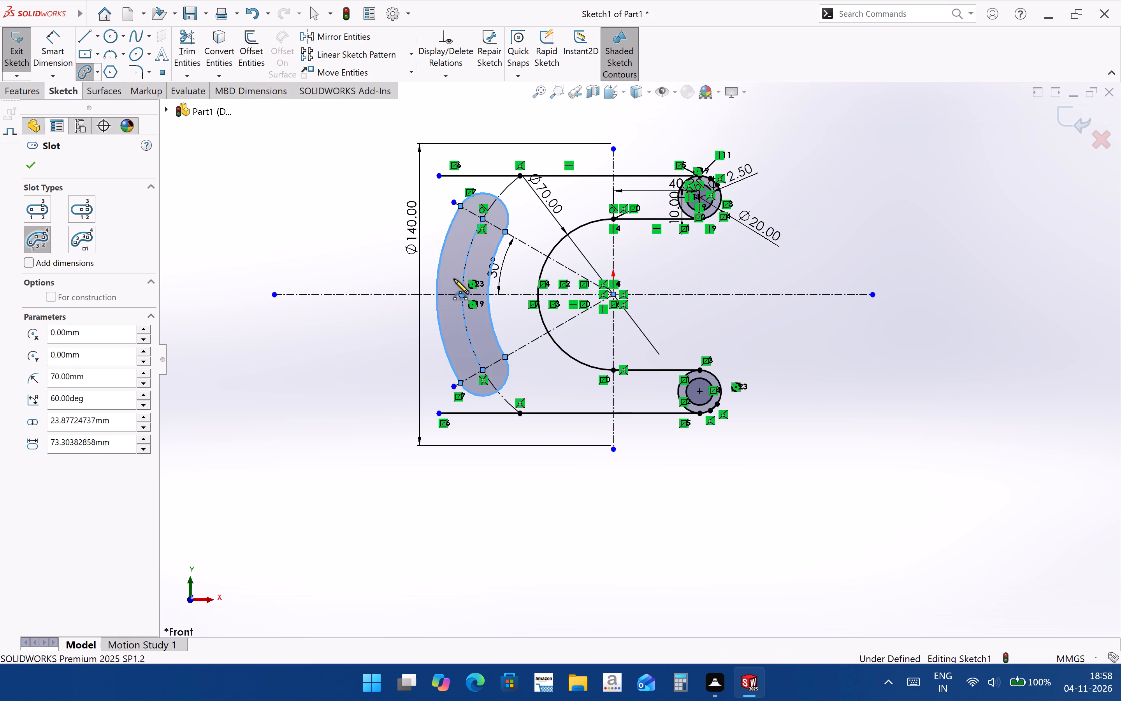
Examine how the slot's upper end aligns with the 30° centerline and the construction arc.
{"action": "scroll", "coordinate": [576, 386], "scroll_direction": "down", "scroll_amount": 1}
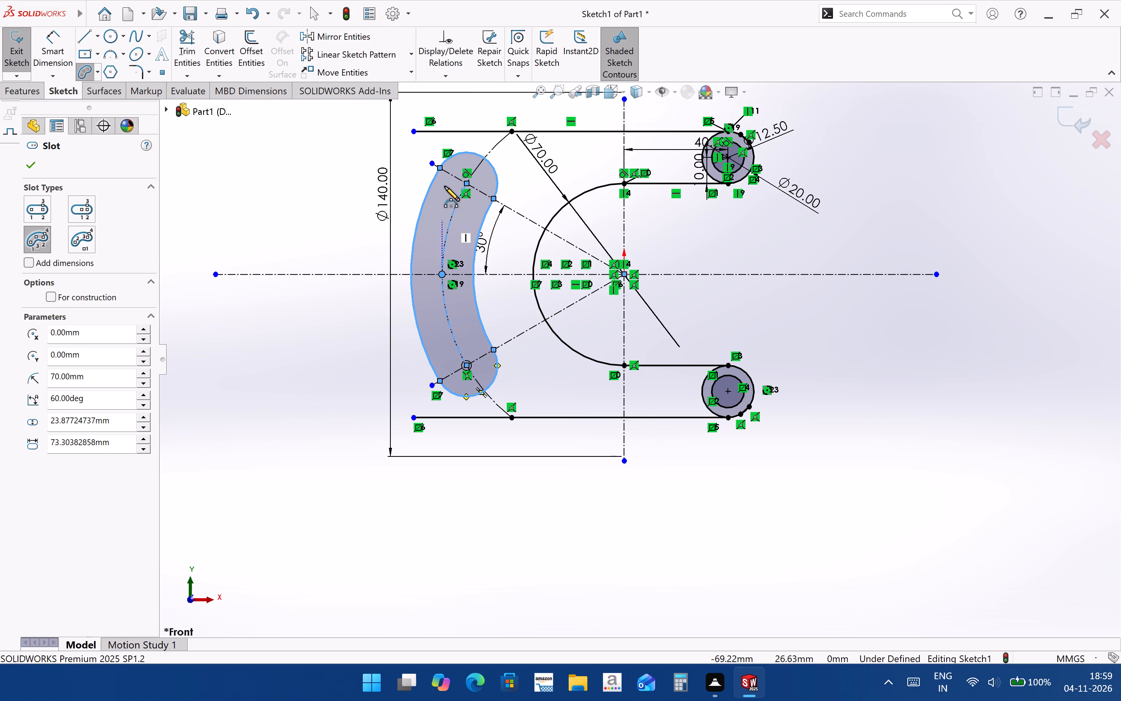
{"action": "scroll", "coordinate": [457, 181], "scroll_direction": "down", "scroll_amount": 1}
{"action": "scroll", "coordinate": [488, 198], "scroll_direction": "down", "scroll_amount": 9}
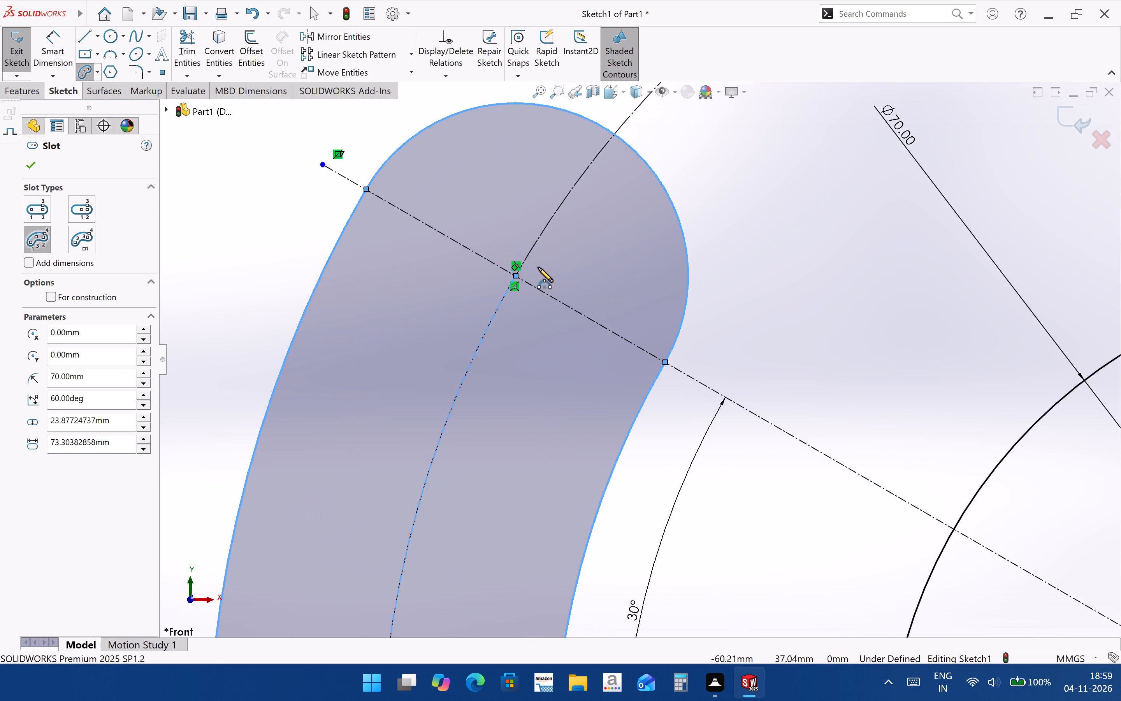
{"action": "scroll", "coordinate": [538, 267], "scroll_direction": "down", "scroll_amount": 3}
{"action": "scroll", "coordinate": [468, 353], "scroll_direction": "up", "scroll_amount": 5}
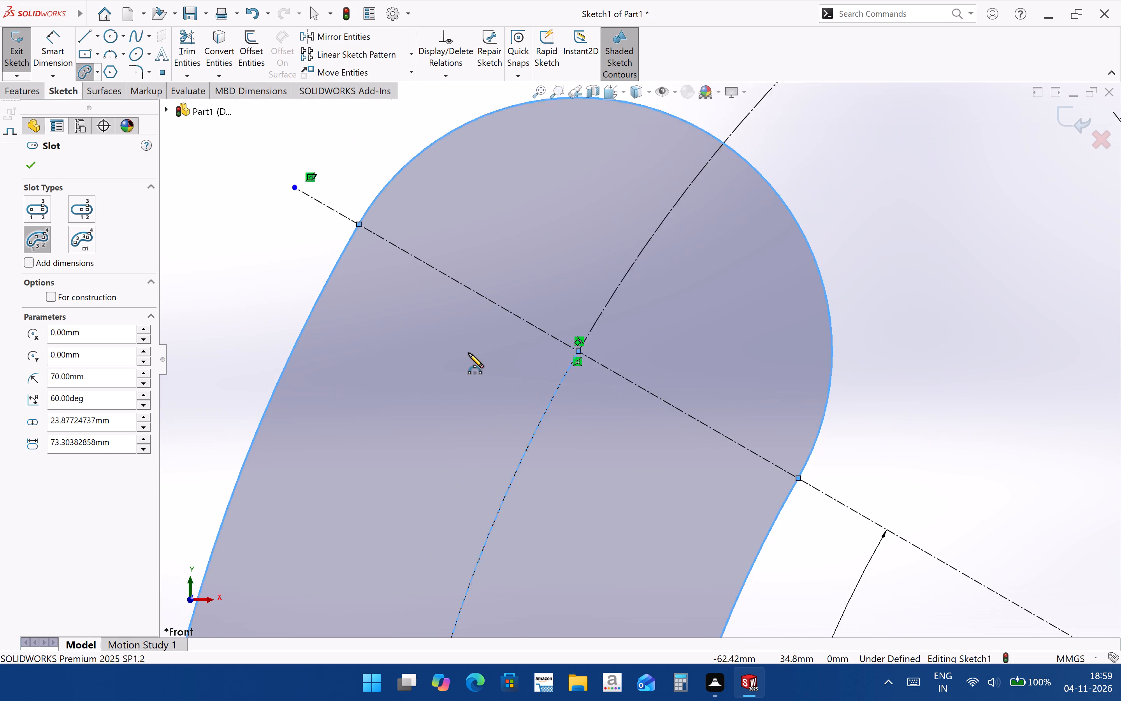
{"action": "scroll", "coordinate": [468, 353], "scroll_direction": "up", "scroll_amount": 11}
{"action": "scroll", "coordinate": [691, 458], "scroll_direction": "down", "scroll_amount": 2}
{"action": "scroll", "coordinate": [691, 458], "scroll_direction": "up", "scroll_amount": 2}
{"action": "scroll", "coordinate": [820, 419], "scroll_direction": "down", "scroll_amount": 2}
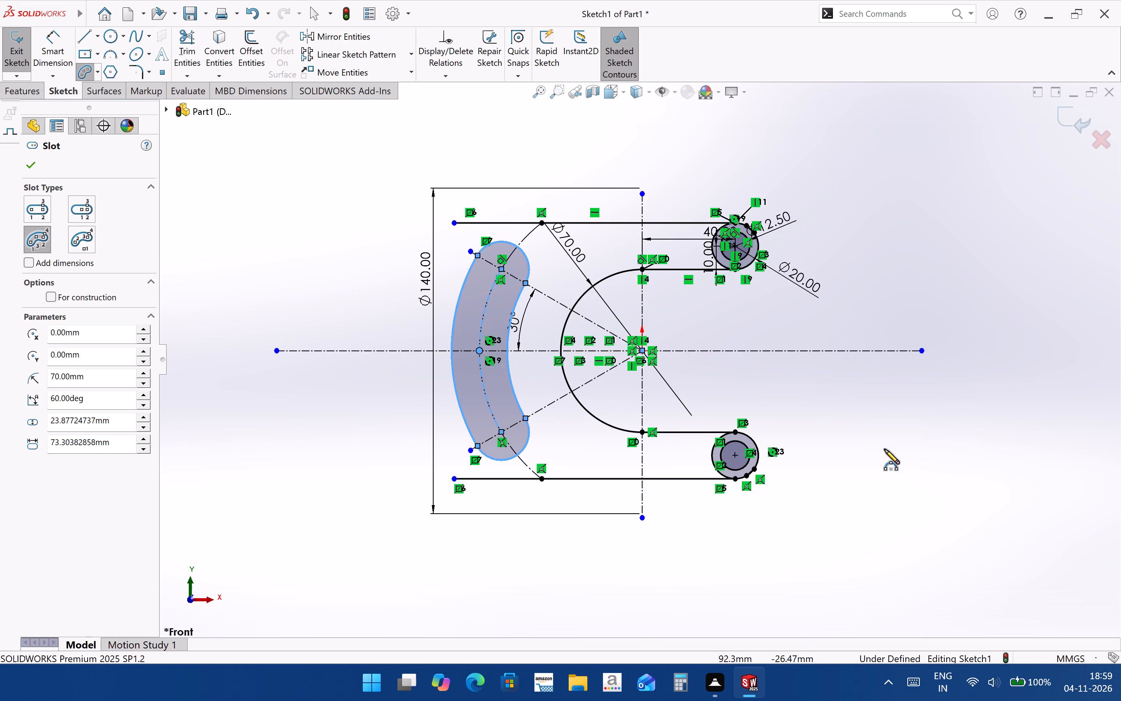
Dimension the radius of the arc slot's upper rounded end as 10.50 mm.
{"action": "left_click", "coordinate": [890, 458]}
{"action": "left_click", "coordinate": [66, 50]}
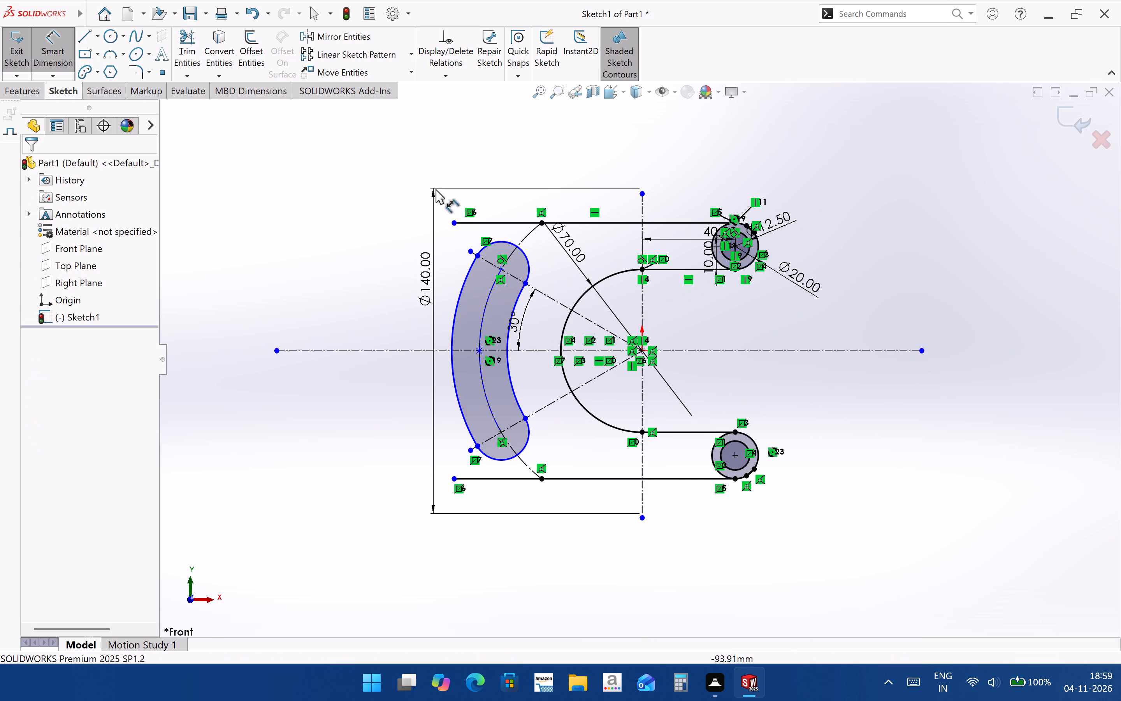
{"action": "scroll", "coordinate": [483, 238], "scroll_direction": "down", "scroll_amount": 1}
{"action": "left_click", "coordinate": [521, 250]}
{"action": "left_click", "coordinate": [491, 199]}
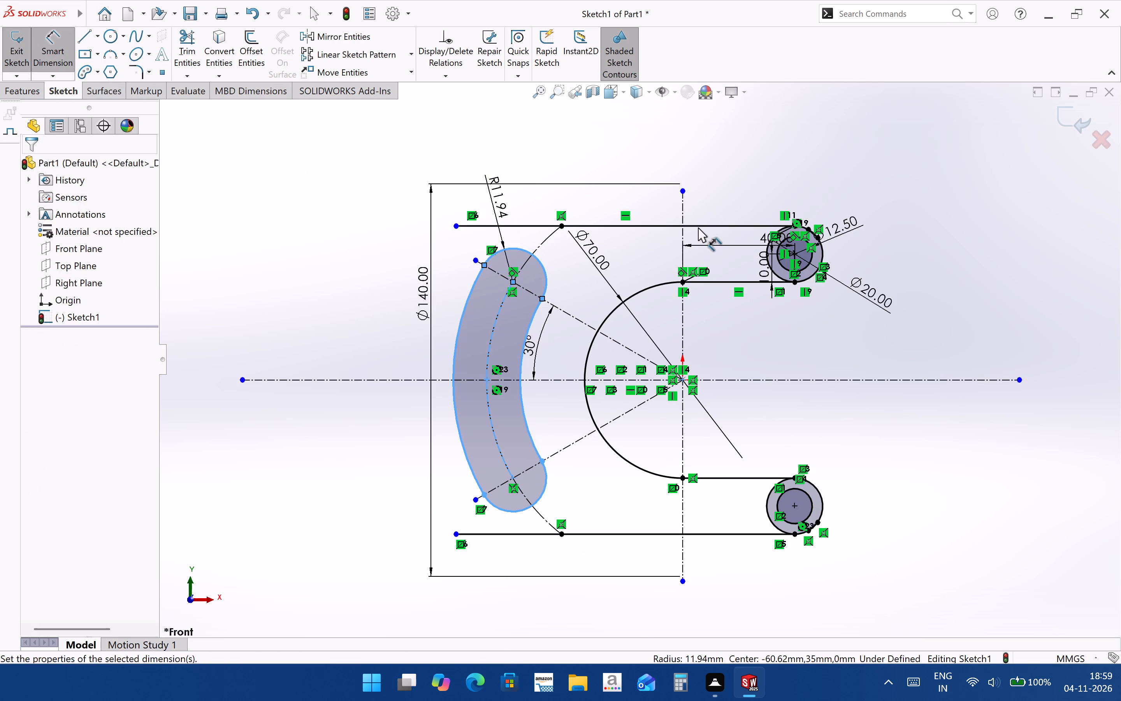
{"action": "type", "text": "10"}
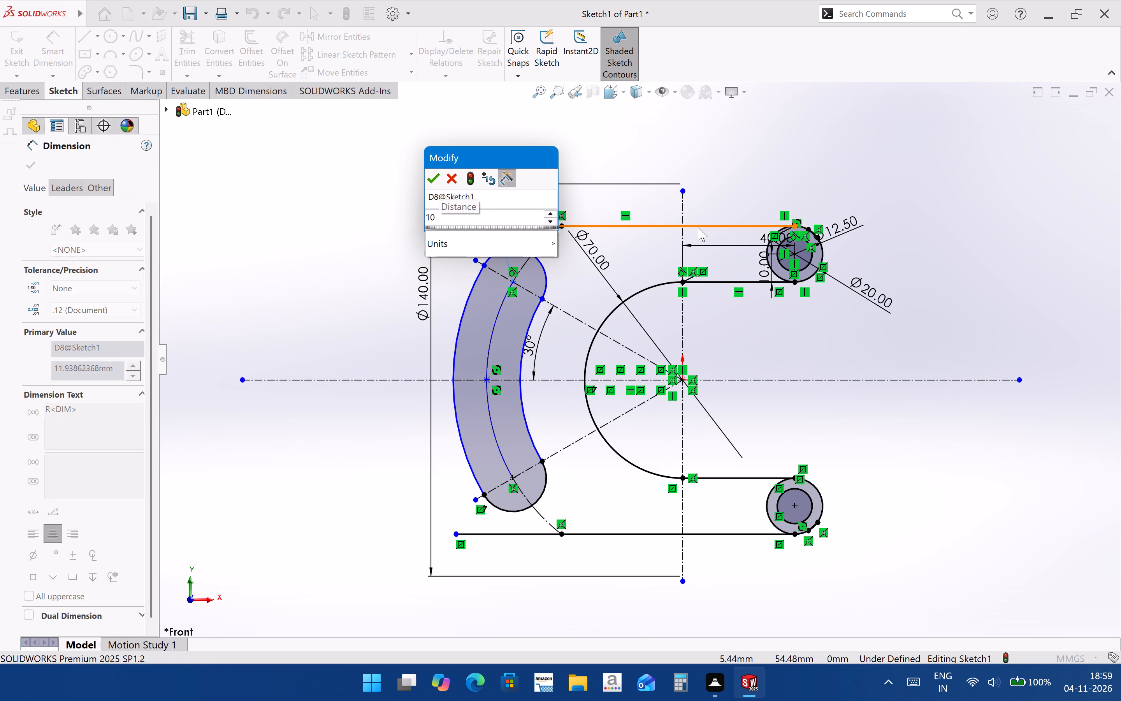
{"action": "key", "text": "period"}
{"action": "type", "text": "50"}
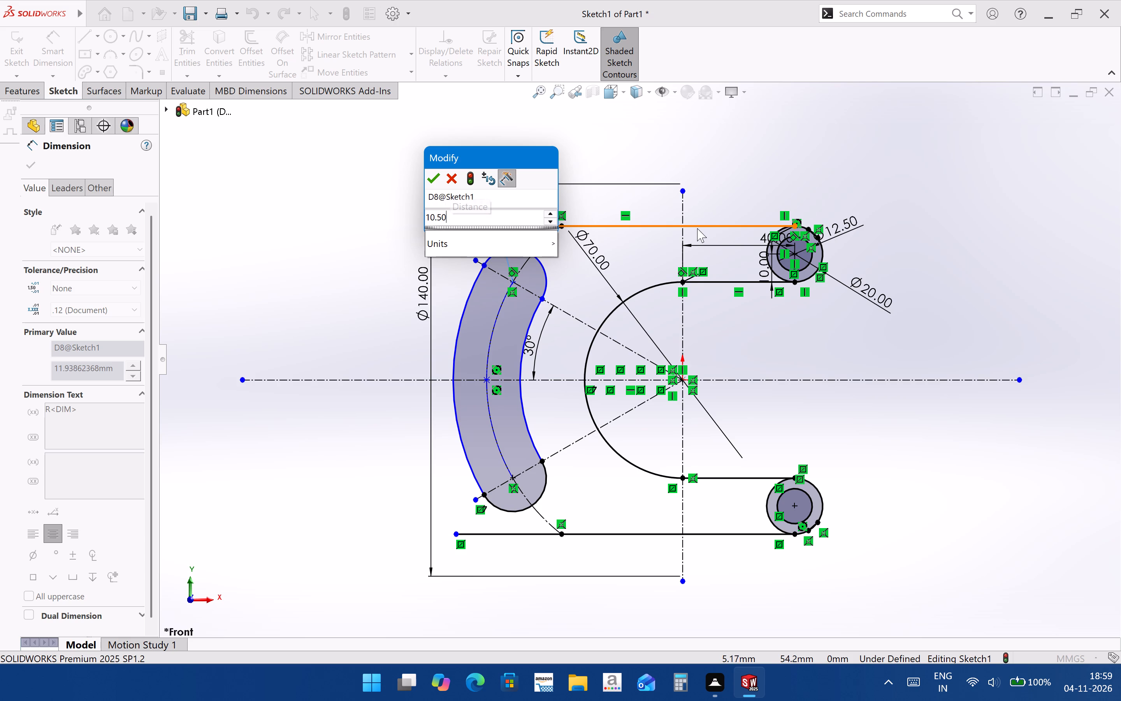
{"action": "key", "text": "Return"}
{"action": "left_click", "coordinate": [964, 476]}
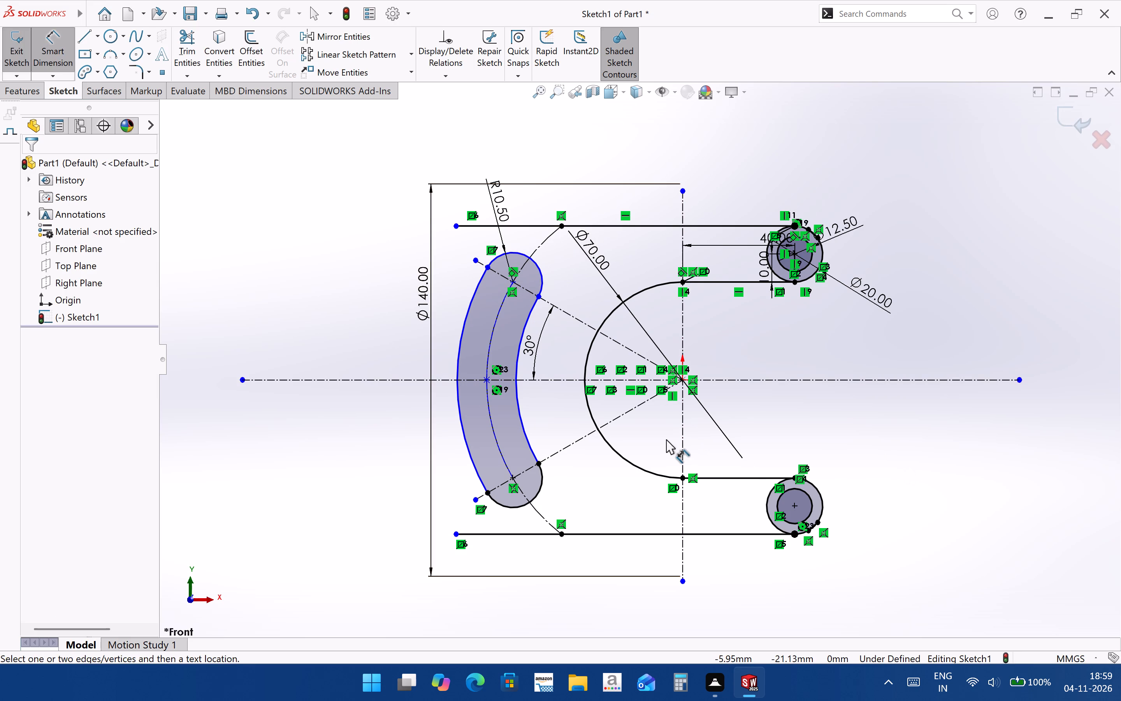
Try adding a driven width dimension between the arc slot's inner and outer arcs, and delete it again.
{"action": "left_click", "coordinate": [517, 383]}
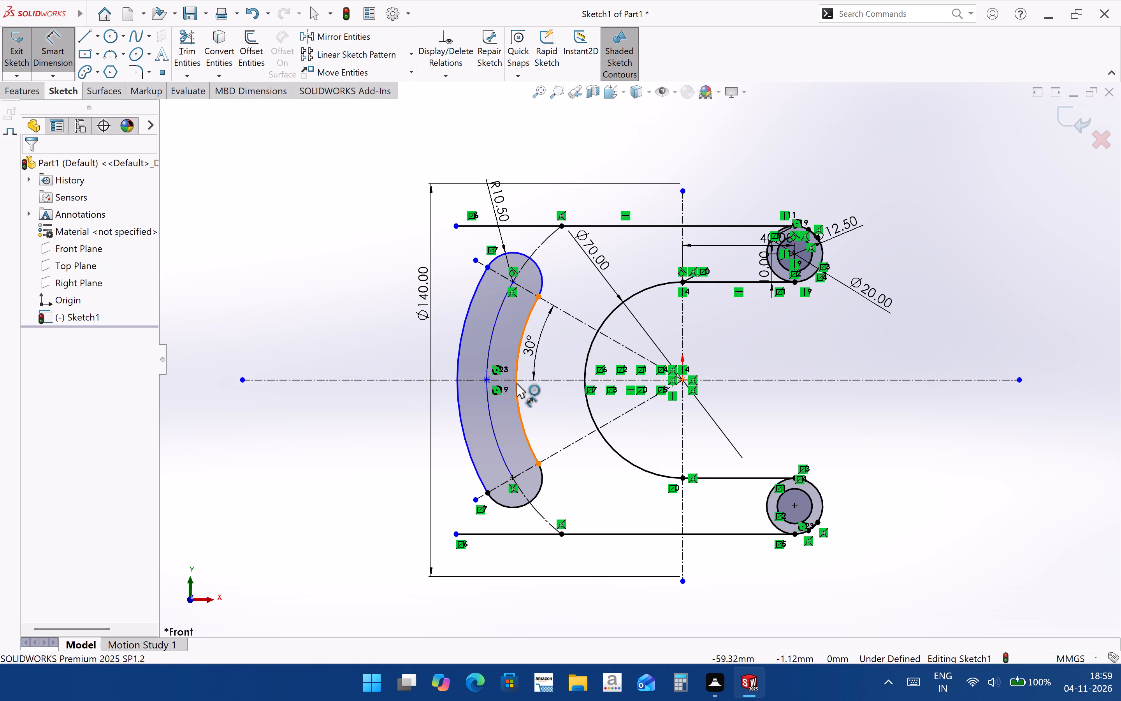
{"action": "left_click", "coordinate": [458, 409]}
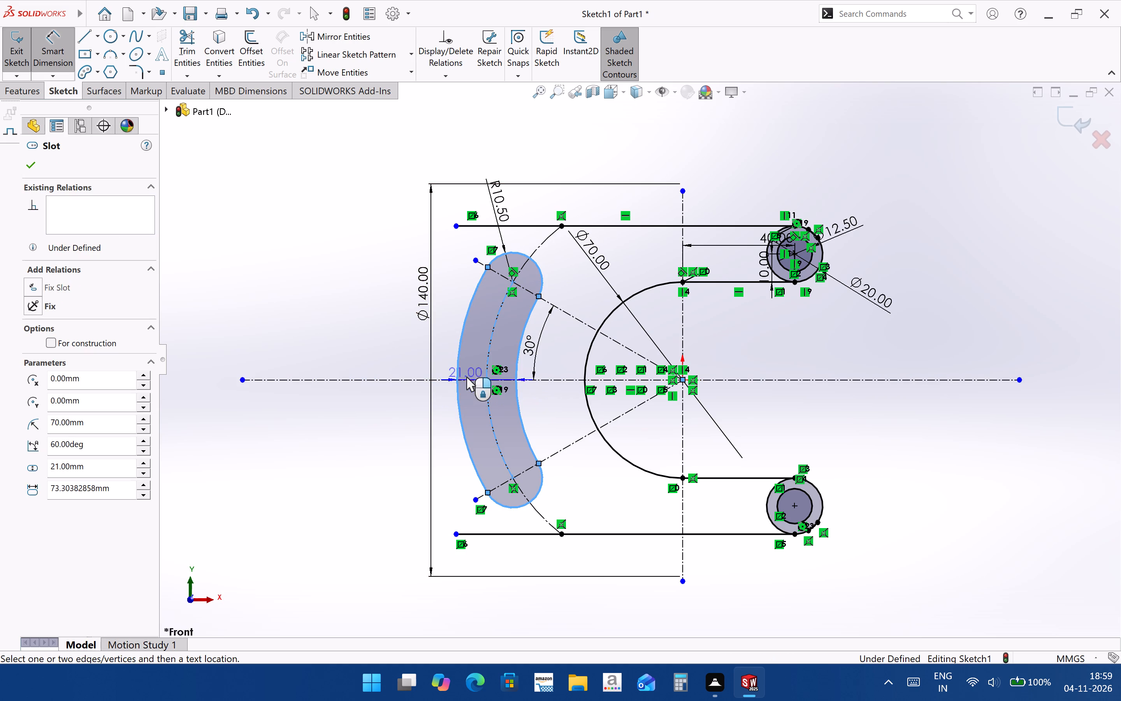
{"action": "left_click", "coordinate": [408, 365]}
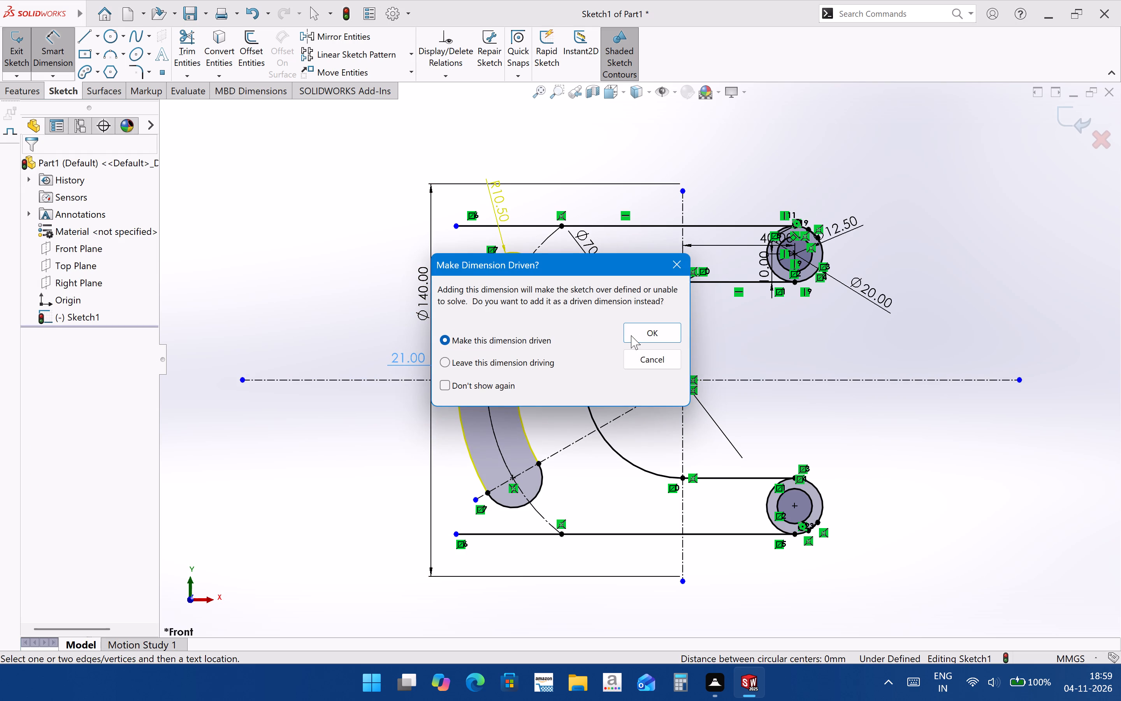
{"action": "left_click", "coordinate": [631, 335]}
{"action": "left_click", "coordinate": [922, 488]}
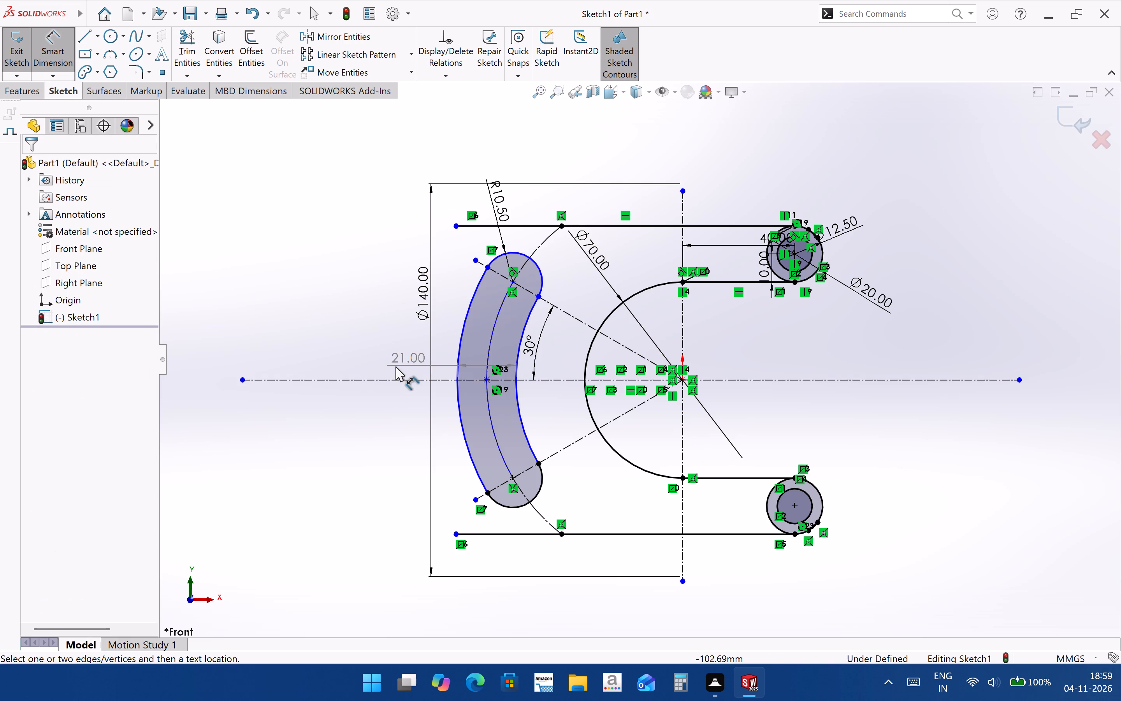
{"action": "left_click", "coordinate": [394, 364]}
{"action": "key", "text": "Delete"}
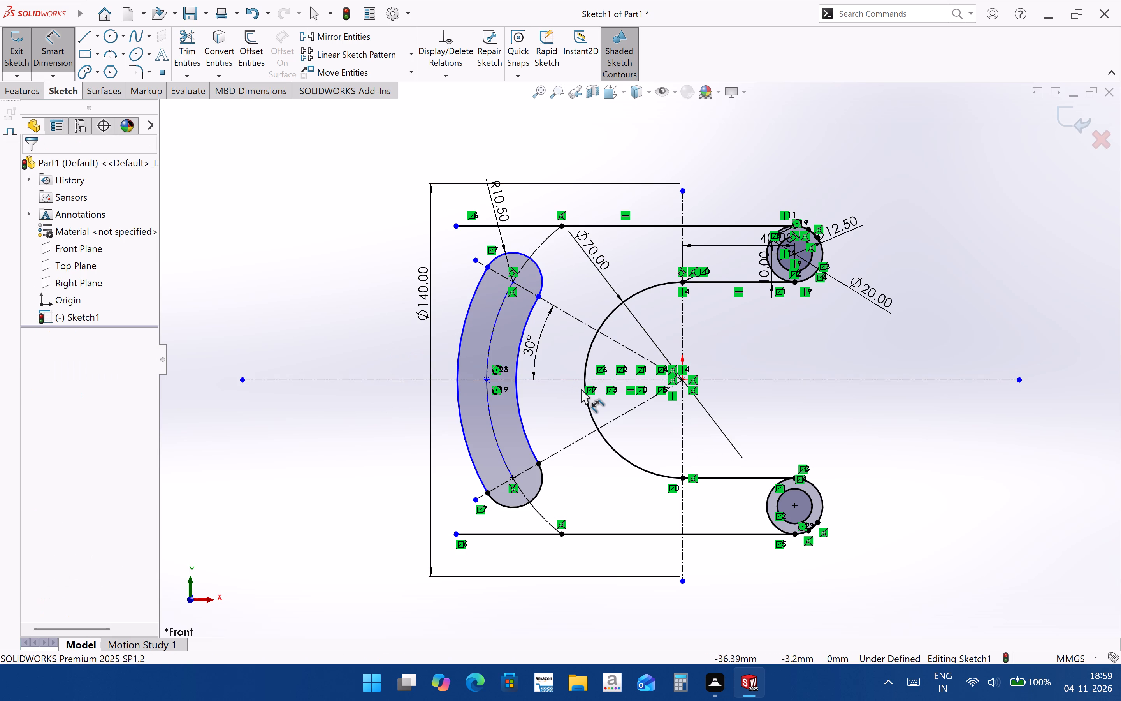
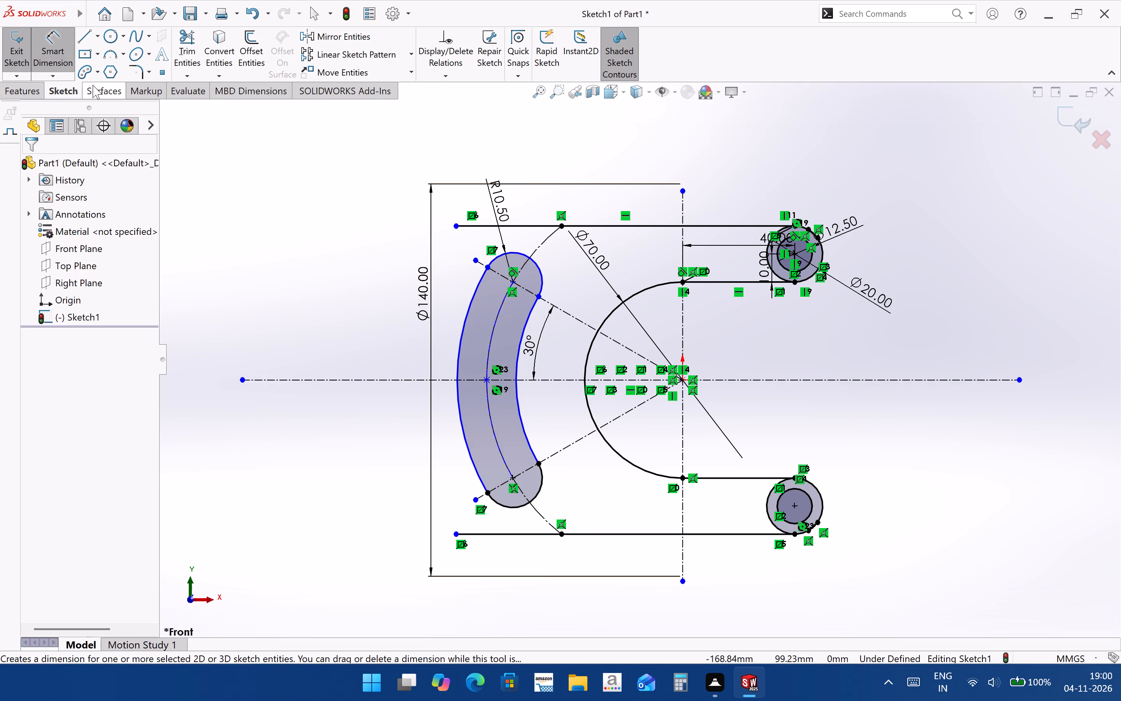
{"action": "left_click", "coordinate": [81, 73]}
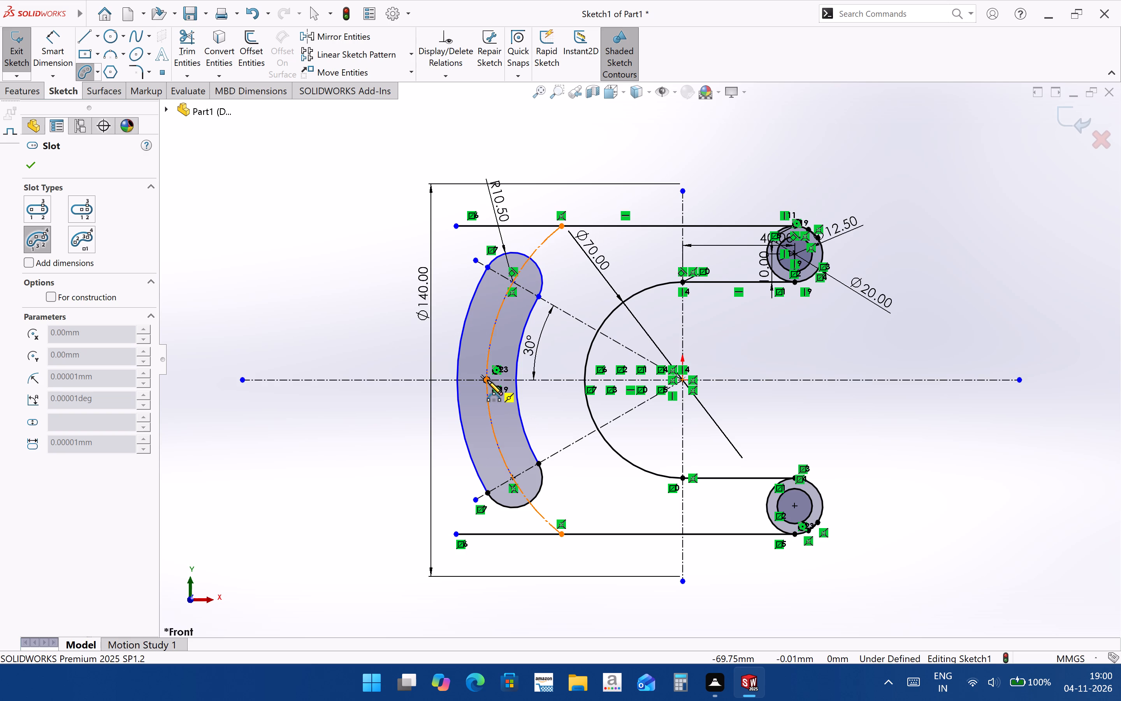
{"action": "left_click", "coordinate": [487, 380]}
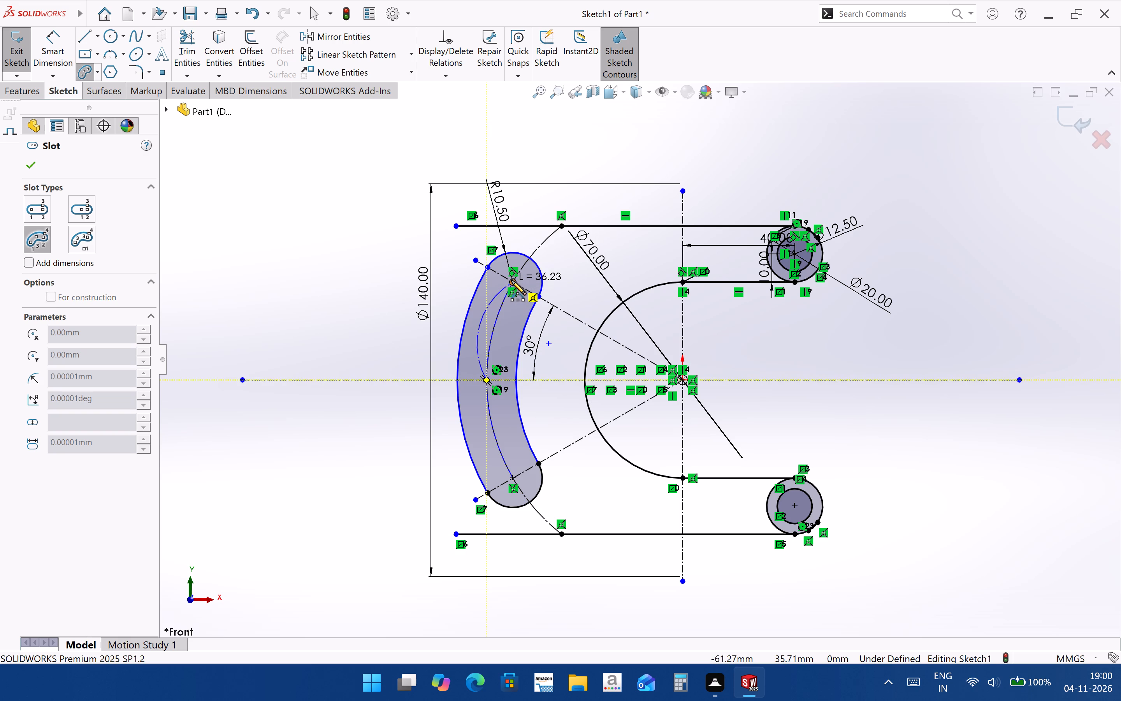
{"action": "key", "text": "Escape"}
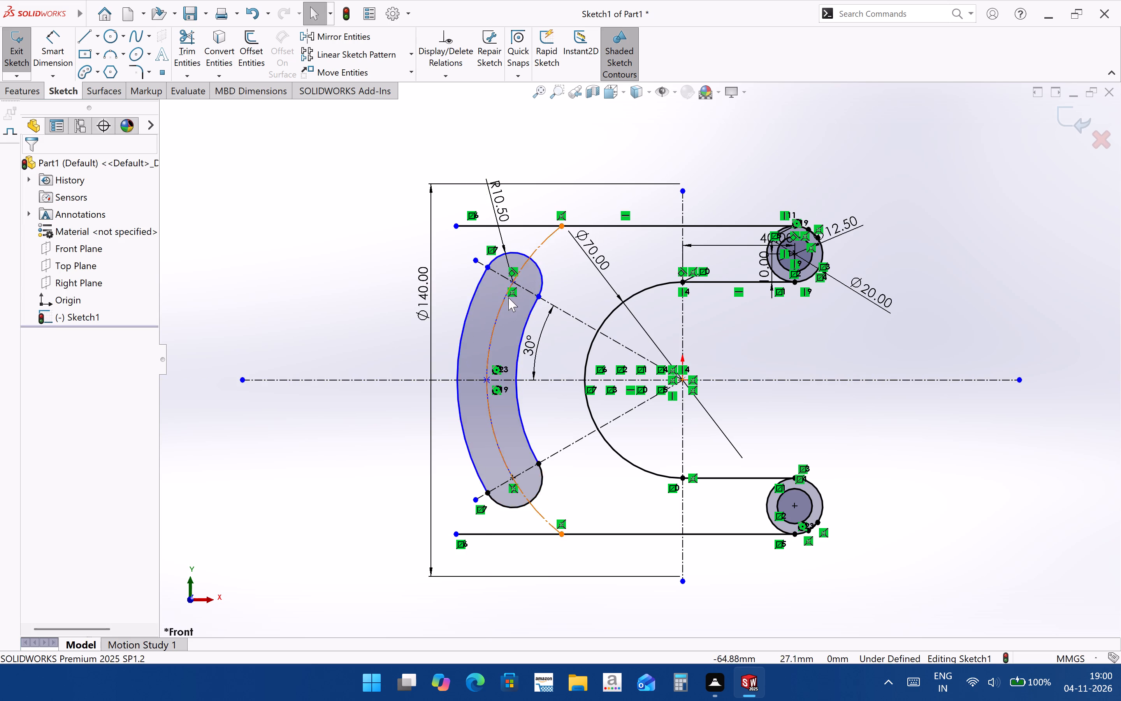
Sketch a second 3 point arc slot around the first, reusing its end centres and centre arc, about 38 mm wide.
{"action": "left_click", "coordinate": [90, 76]}
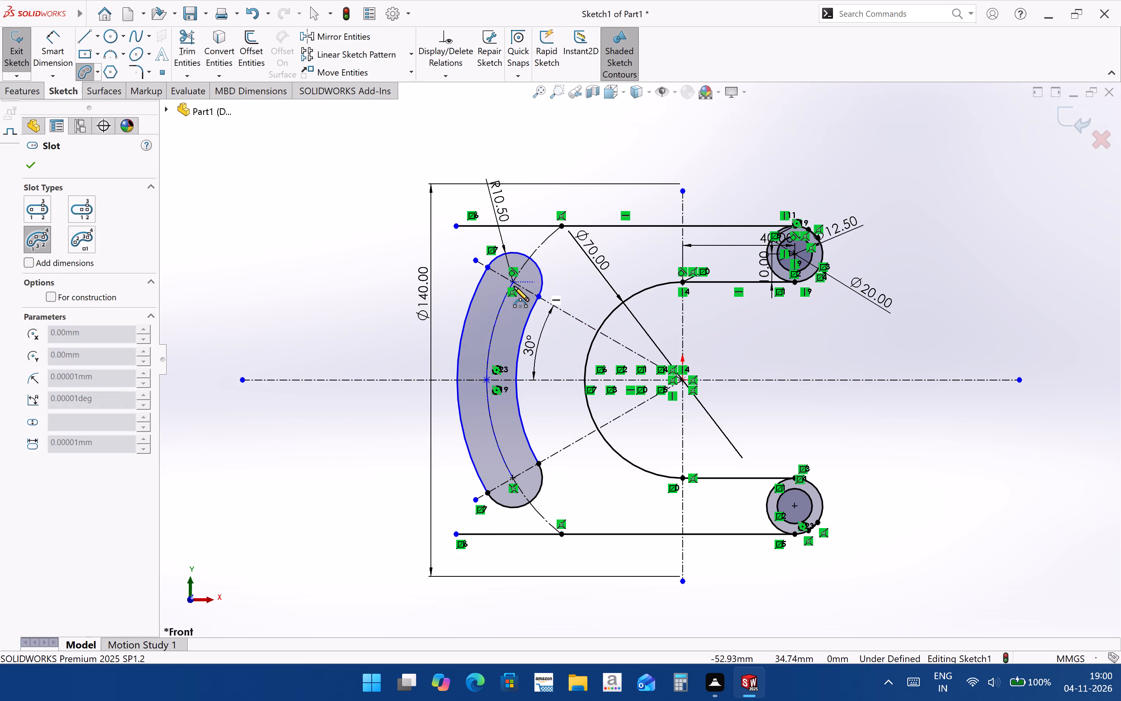
{"action": "left_click", "coordinate": [511, 282]}
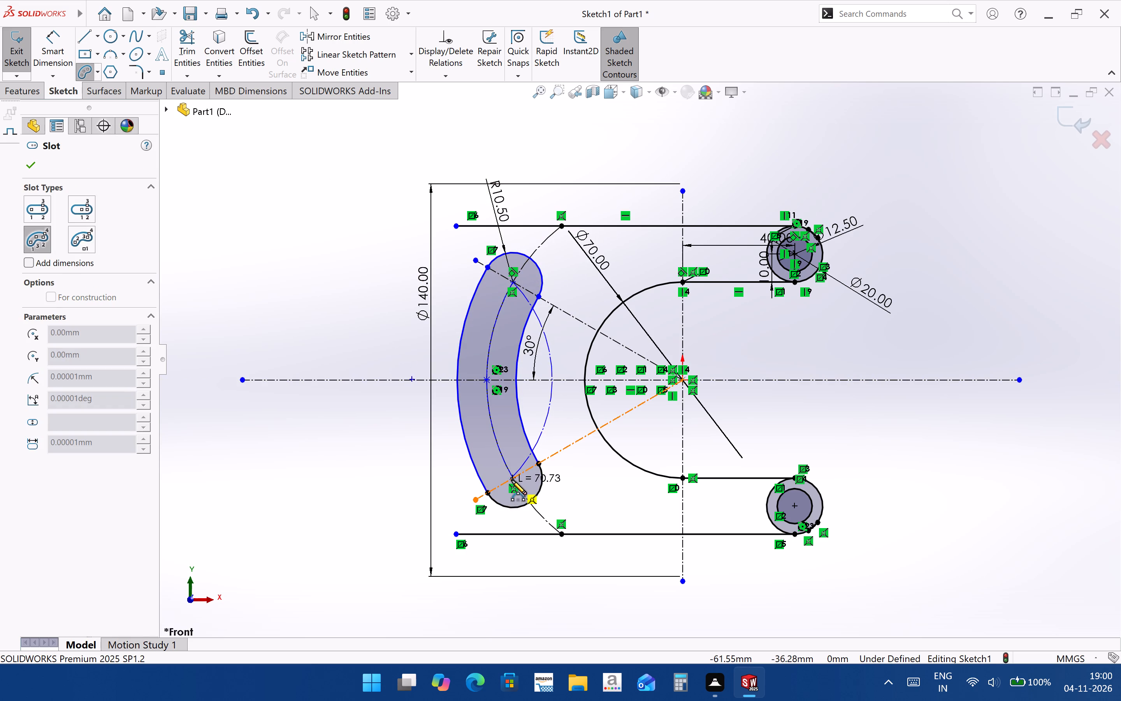
{"action": "left_click", "coordinate": [511, 480]}
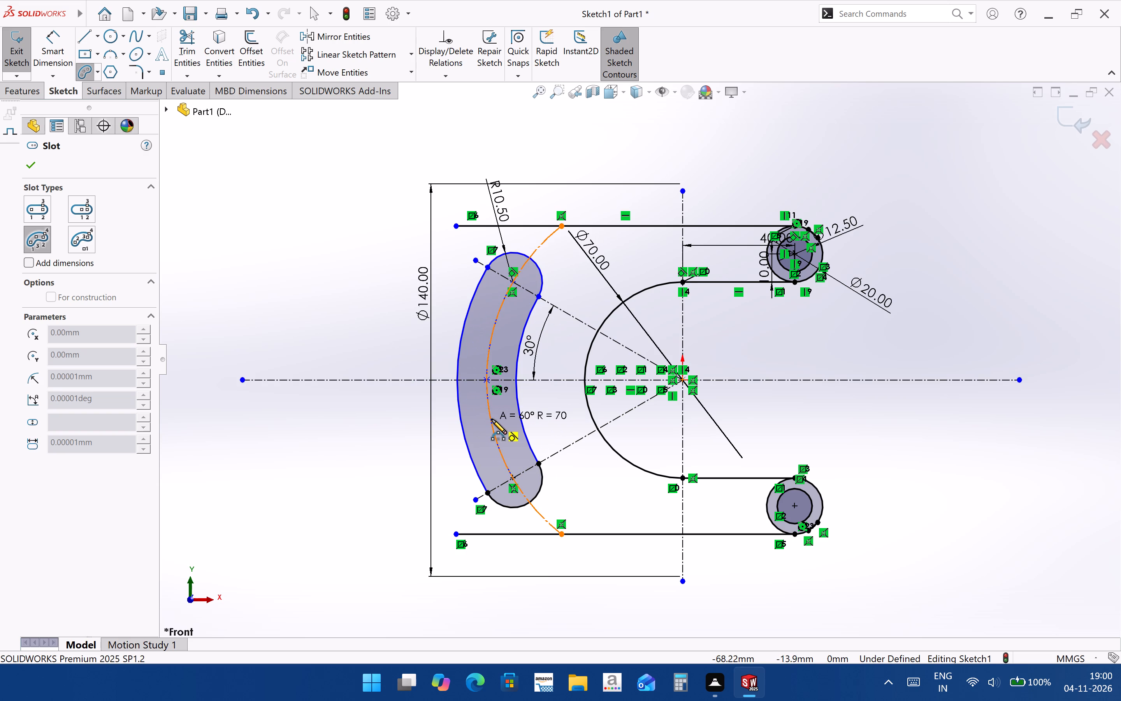
{"action": "left_click", "coordinate": [492, 419]}
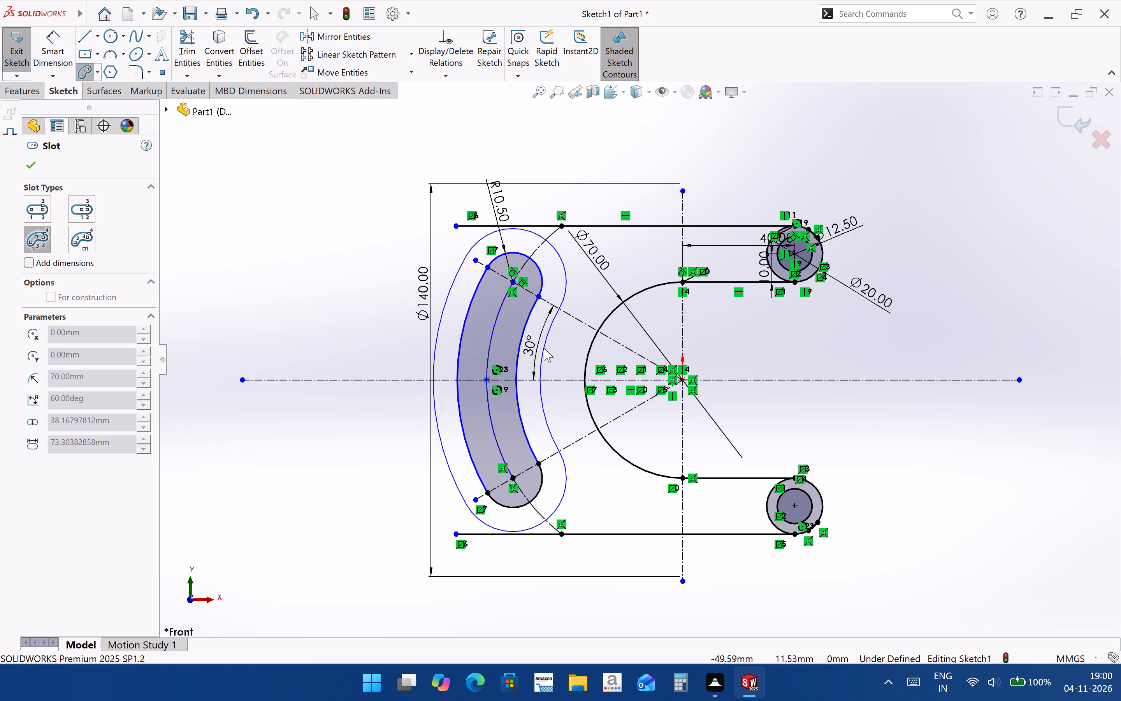
{"action": "left_click", "coordinate": [544, 348]}
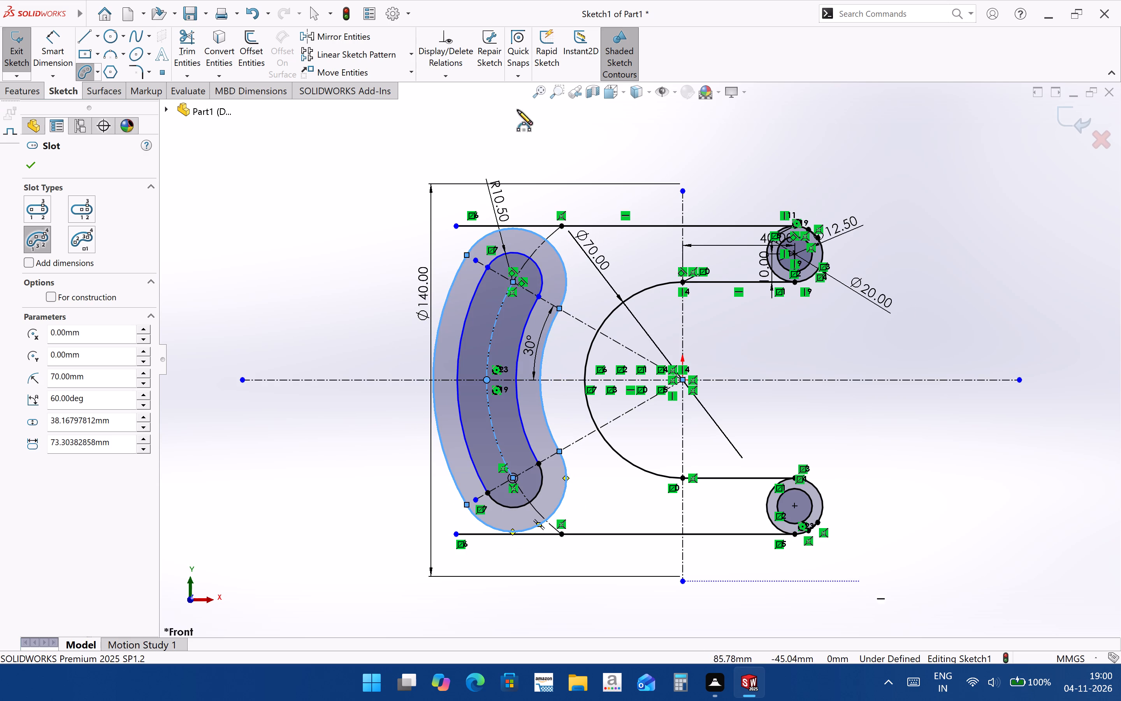
Dimension the radius of the outer arc slot's lower rounded end as 20 mm.
{"action": "left_click", "coordinate": [56, 59]}
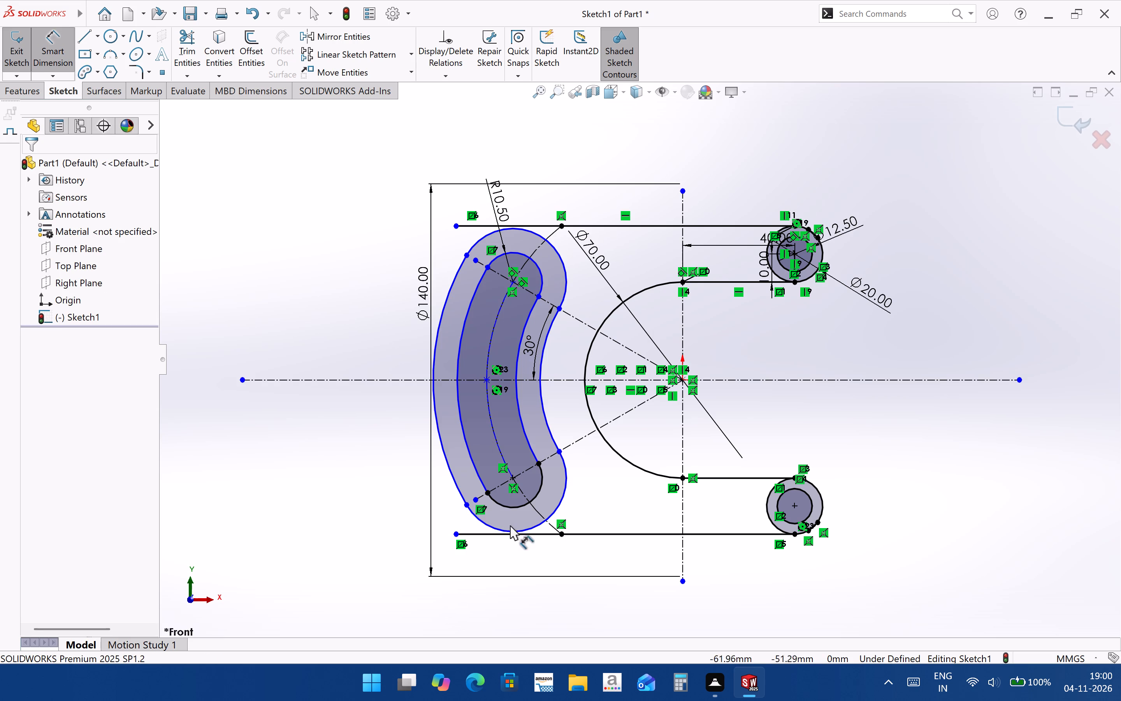
{"action": "scroll", "coordinate": [521, 543], "scroll_direction": "down", "scroll_amount": 2}
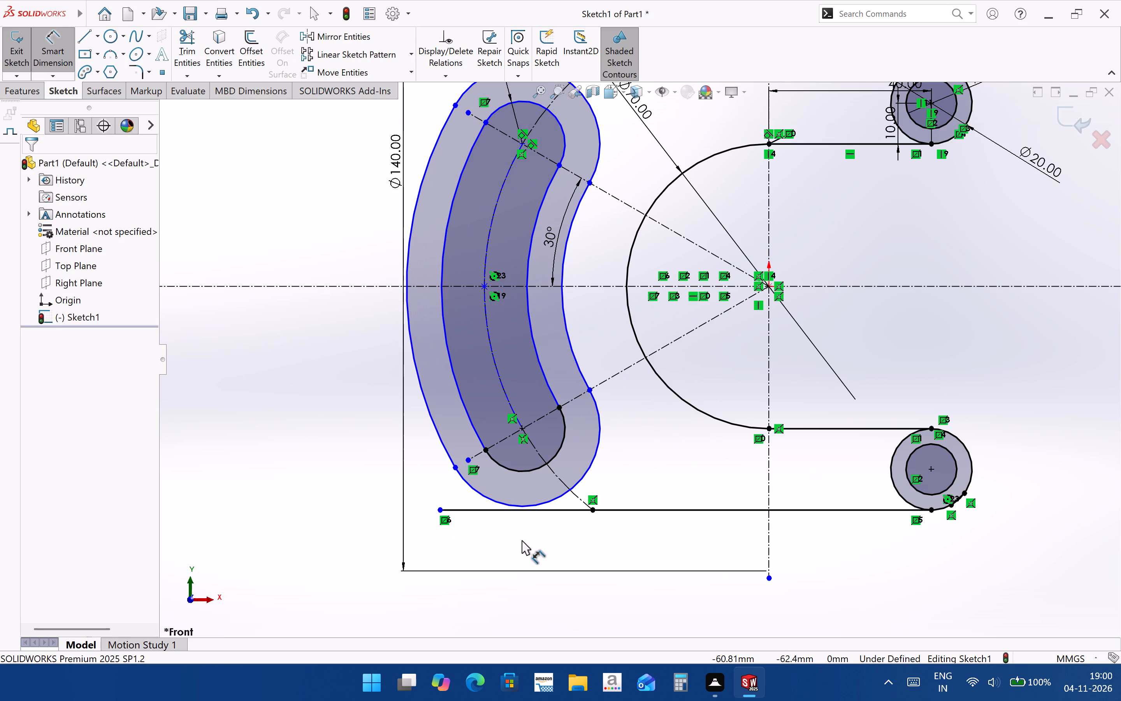
{"action": "left_click", "coordinate": [535, 505]}
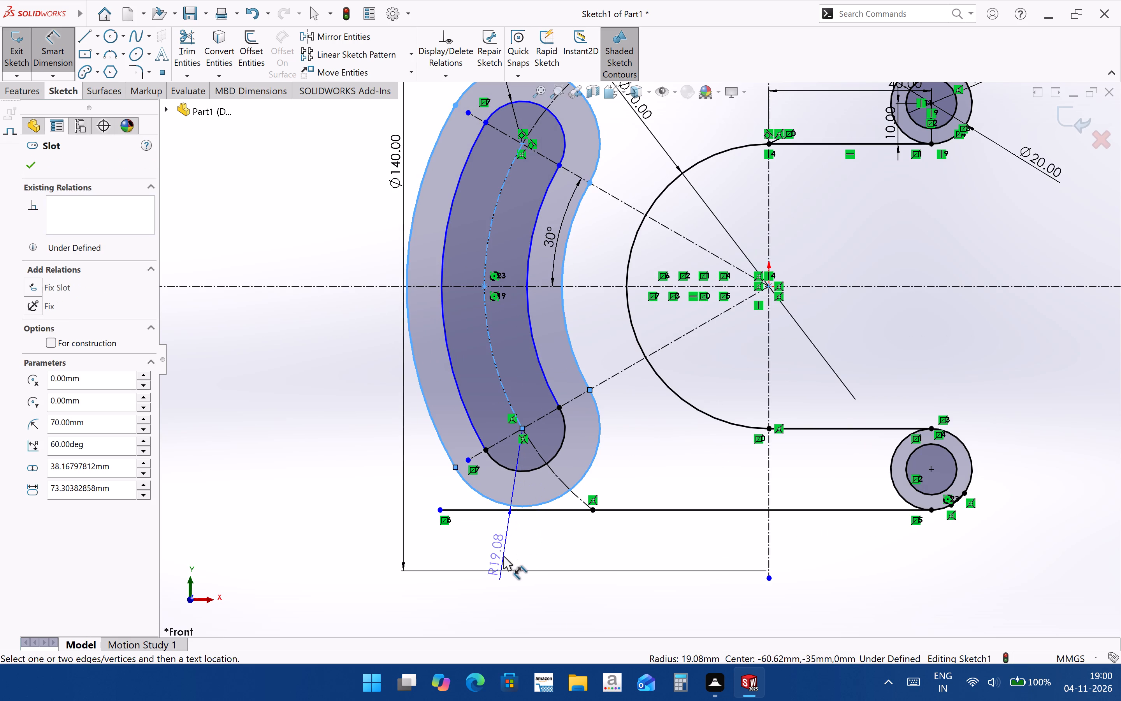
{"action": "left_click", "coordinate": [503, 556]}
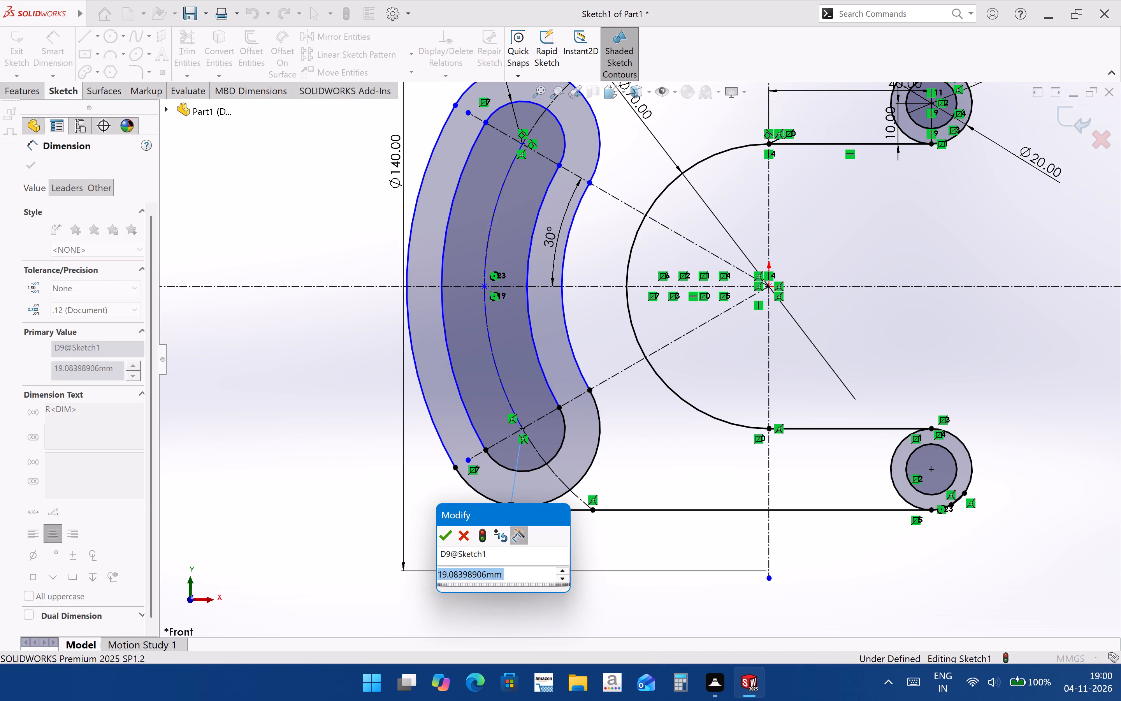
{"action": "type", "text": "20"}
{"action": "key", "text": "Return"}
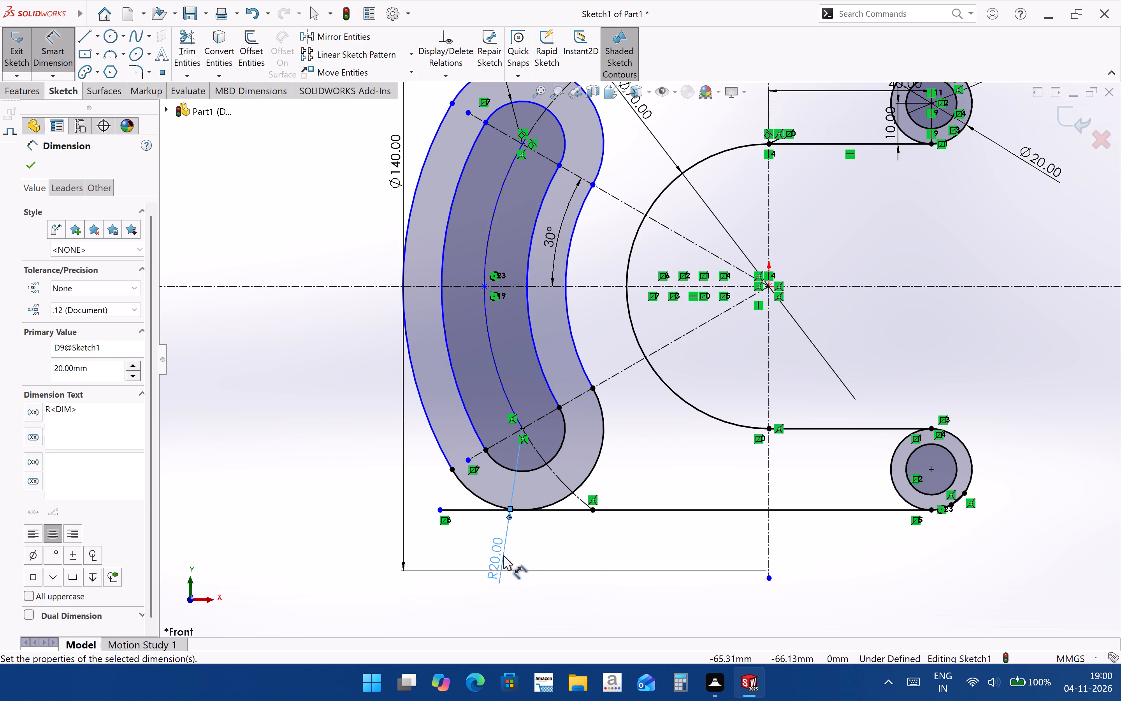
Dimension the outer arc slot's large outer arc about the origin with a radius of 91 mm.
{"action": "scroll", "coordinate": [524, 562], "scroll_direction": "up", "scroll_amount": 3}
{"action": "scroll", "coordinate": [611, 240], "scroll_direction": "down", "scroll_amount": 2}
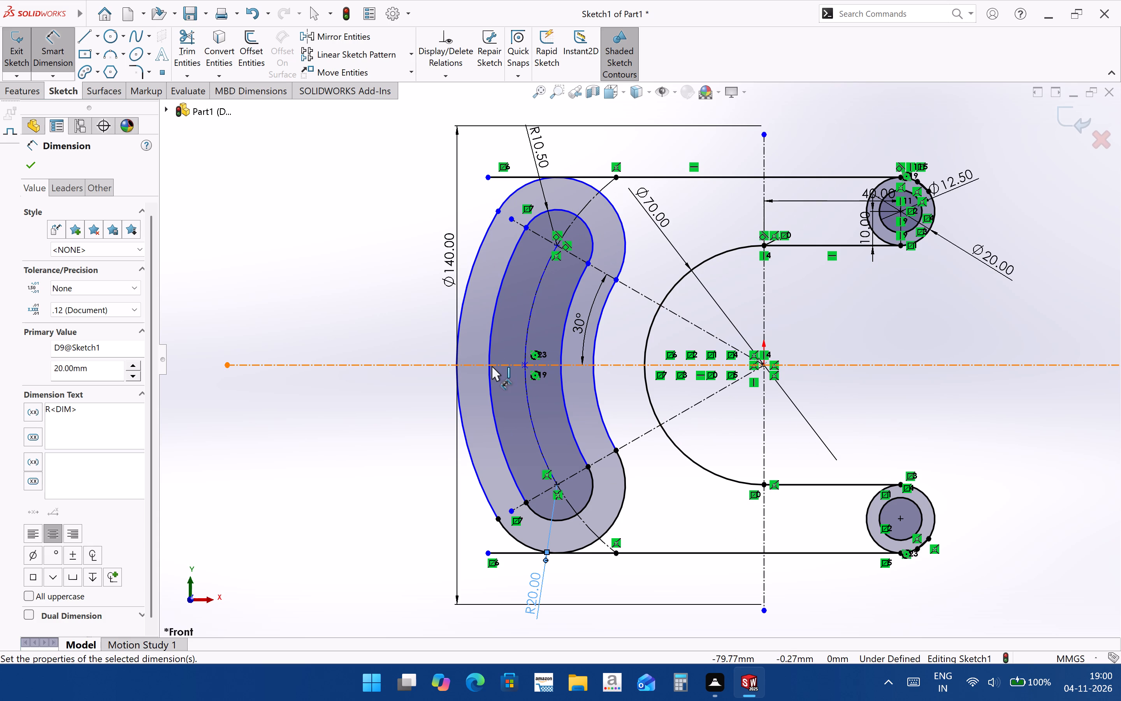
{"action": "left_click", "coordinate": [455, 377]}
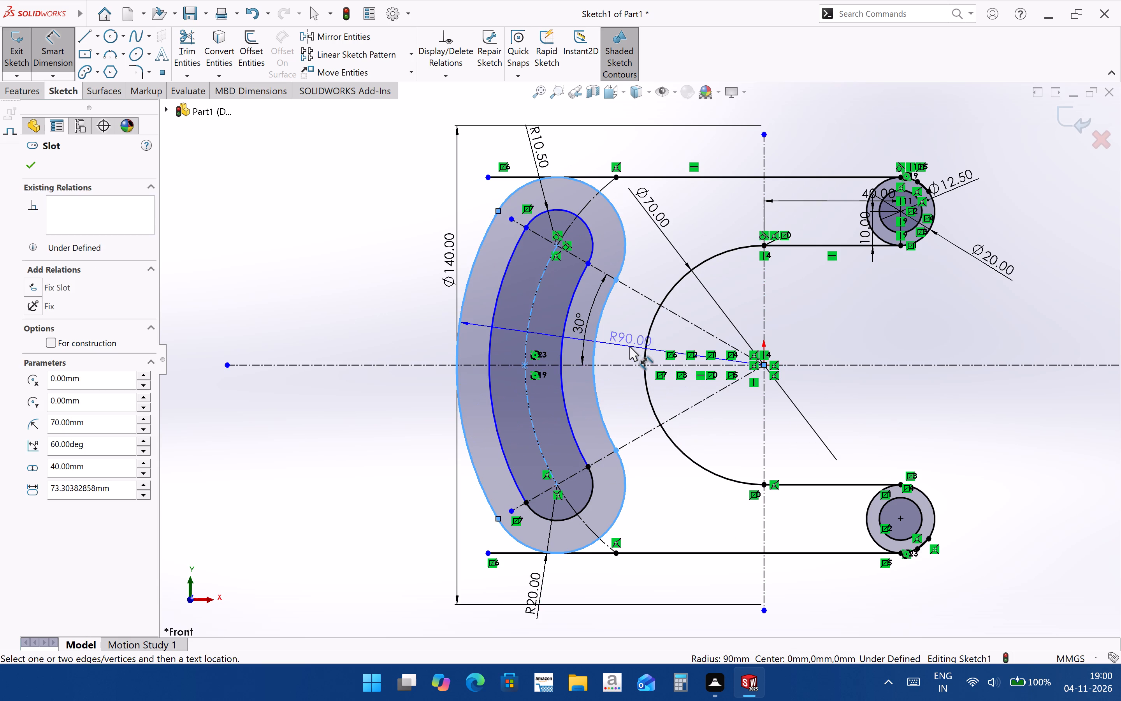
{"action": "left_click", "coordinate": [630, 352]}
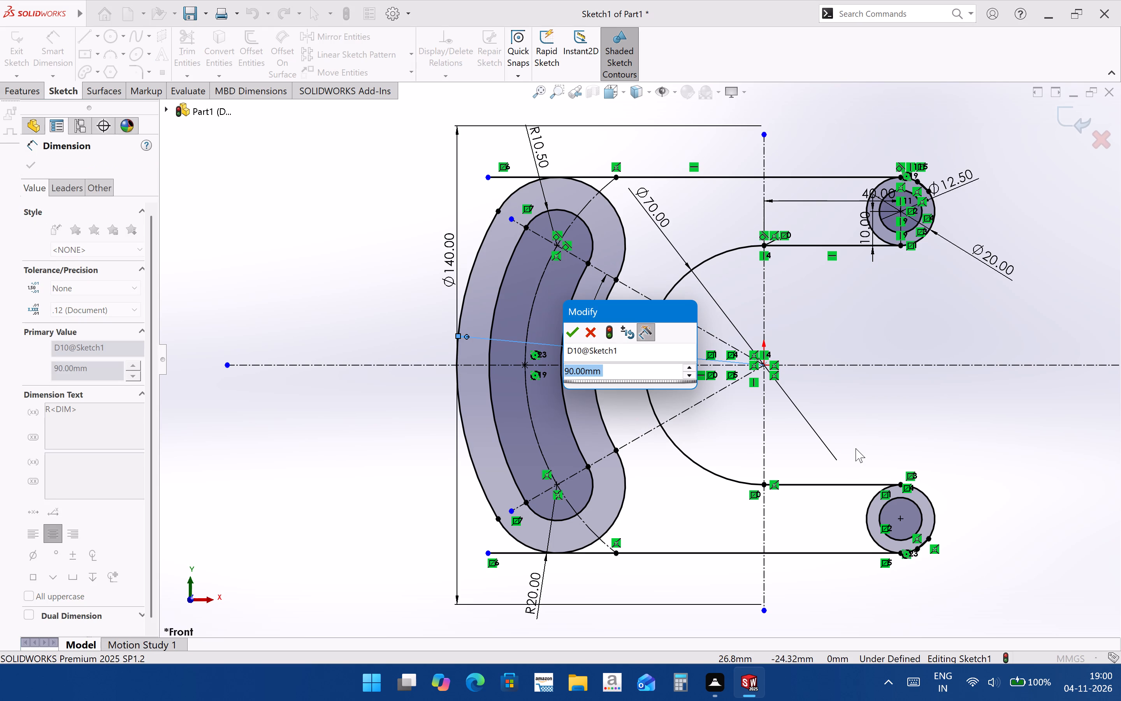
{"action": "type", "text": "91"}
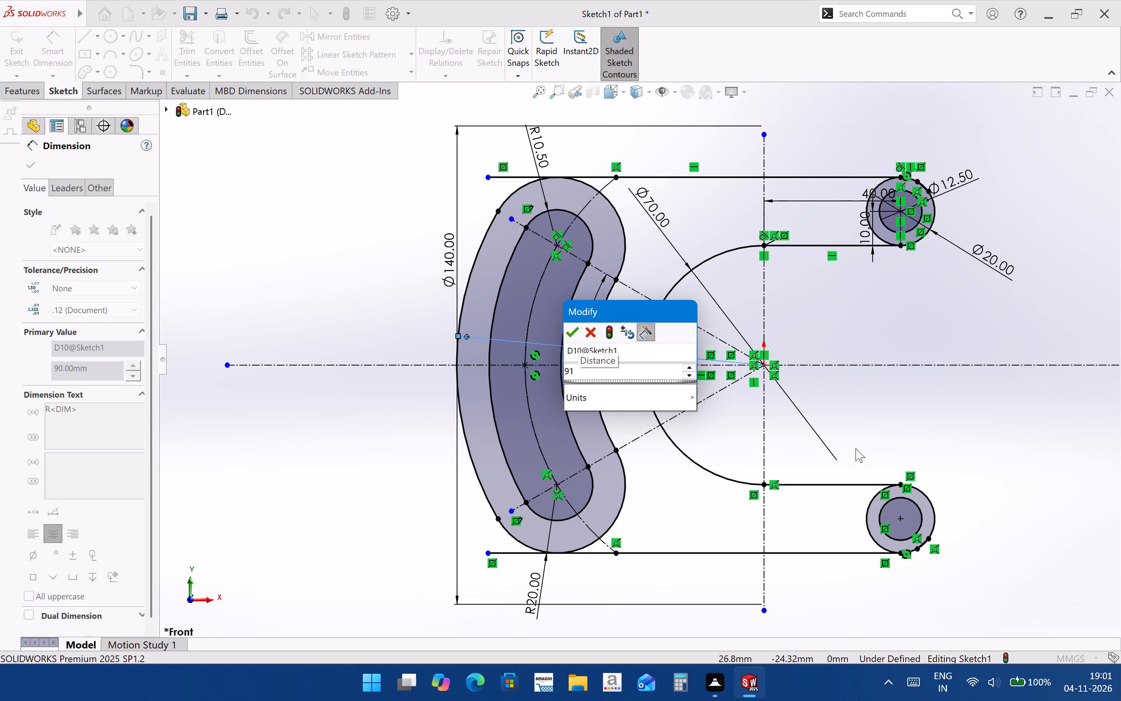
{"action": "key", "text": "Return"}
{"action": "left_click", "coordinate": [1066, 481]}
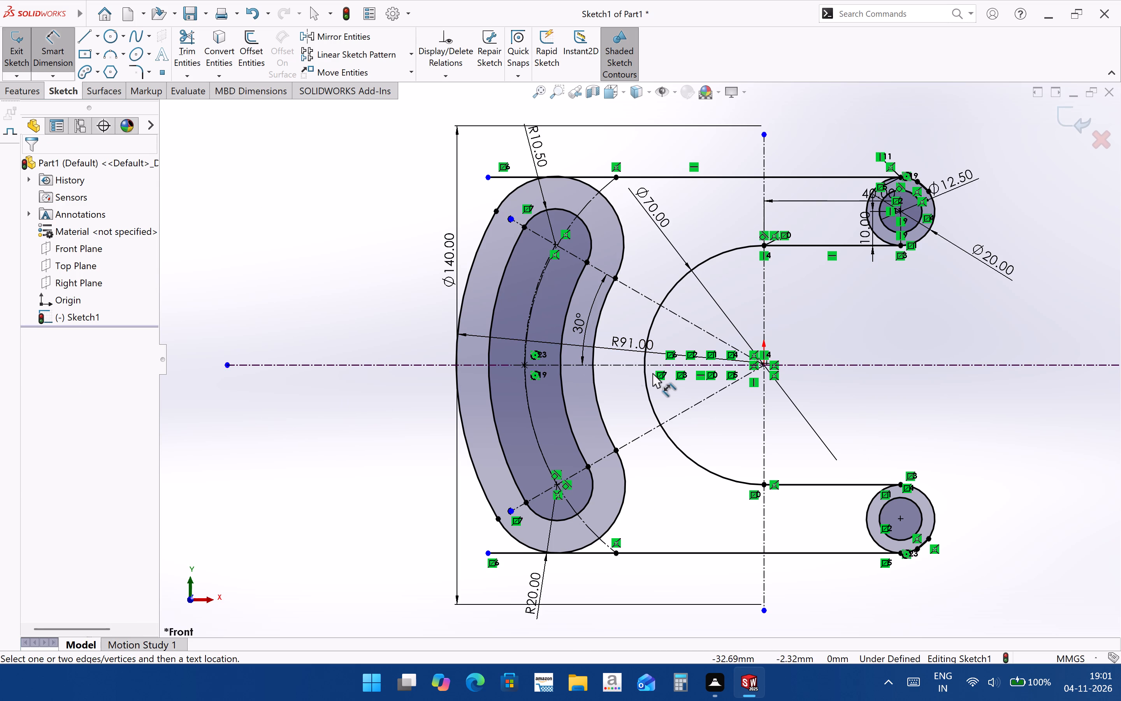
Trim the stubs of the upper and lower long lines that extend past the rounded ends of the outer arc slot.
{"action": "left_click", "coordinate": [184, 46]}
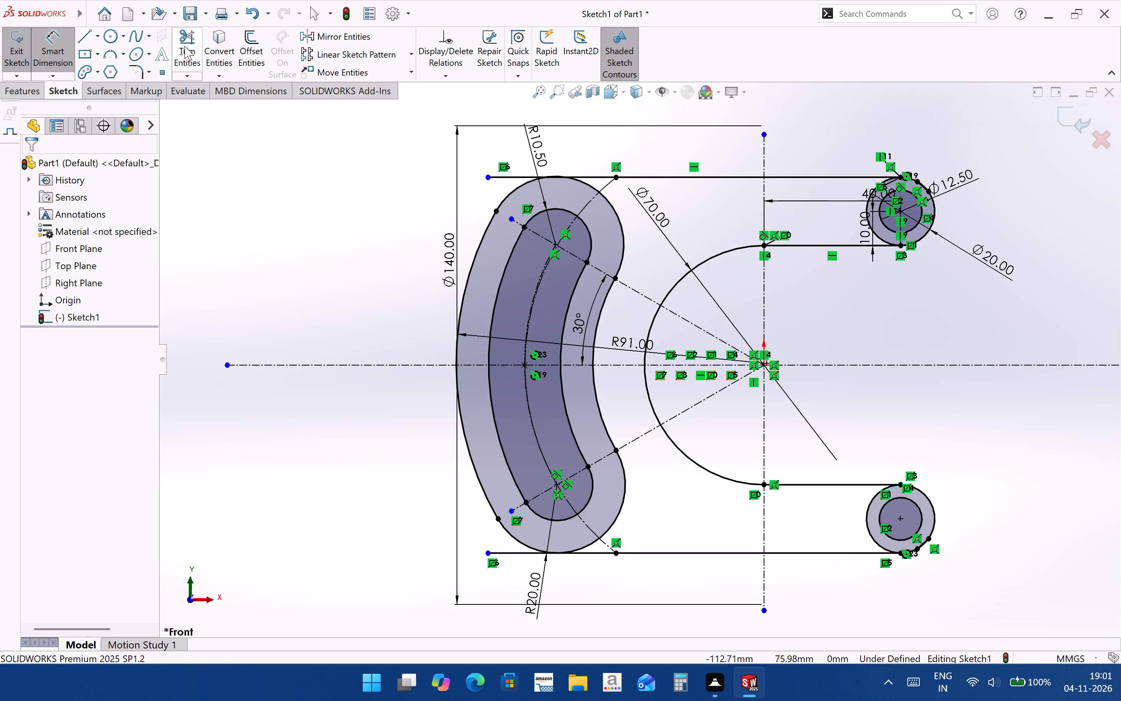
{"action": "left_click_drag", "start_coordinate": [493, 188], "coordinate": [514, 166]}
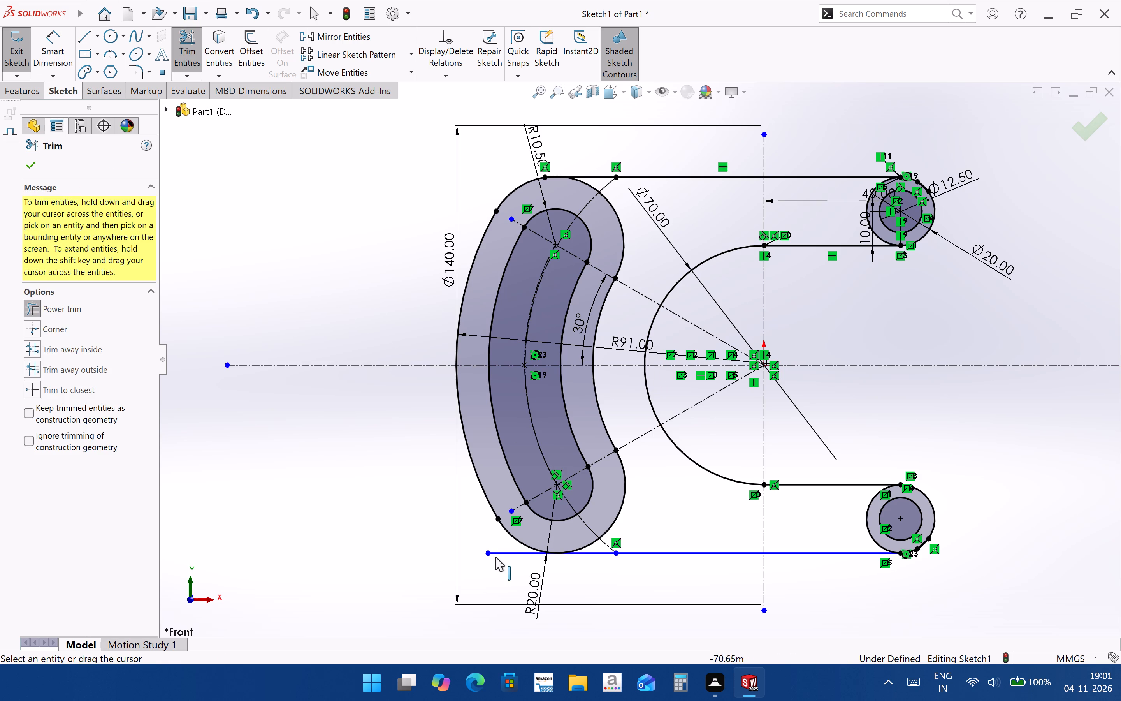
{"action": "left_click_drag", "start_coordinate": [494, 544], "coordinate": [515, 569]}
{"action": "scroll", "coordinate": [664, 534], "scroll_direction": "down", "scroll_amount": 2}
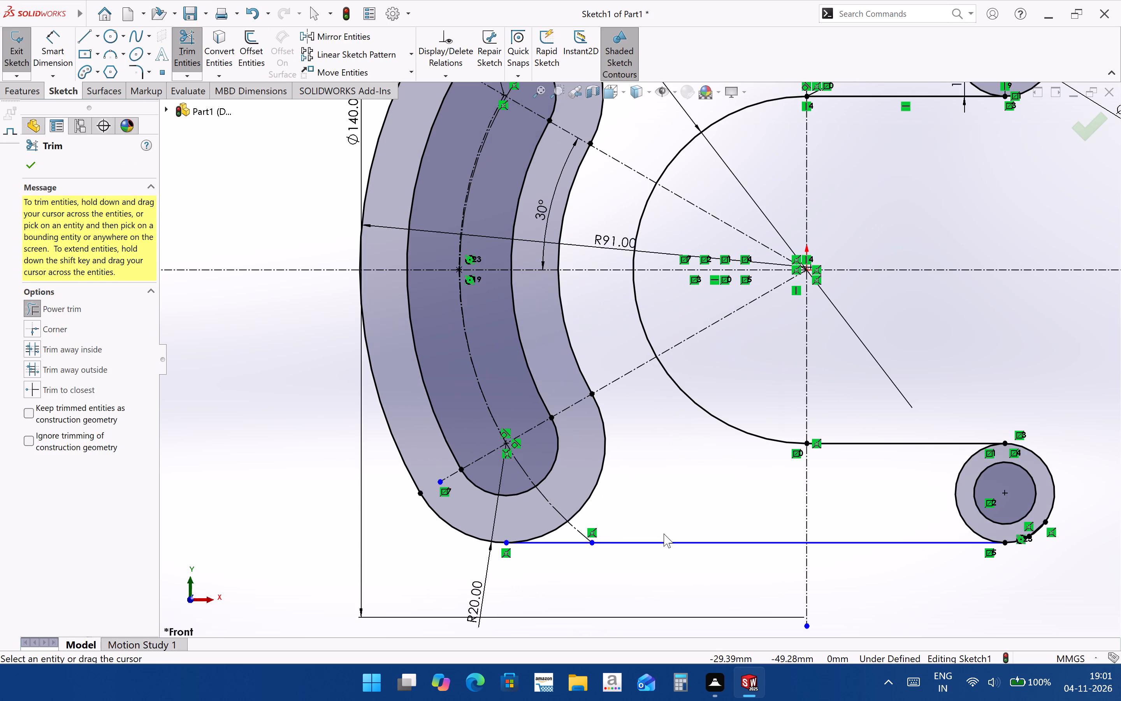
{"action": "scroll", "coordinate": [594, 551], "scroll_direction": "up", "scroll_amount": 3}
{"action": "scroll", "coordinate": [644, 402], "scroll_direction": "down", "scroll_amount": 2}
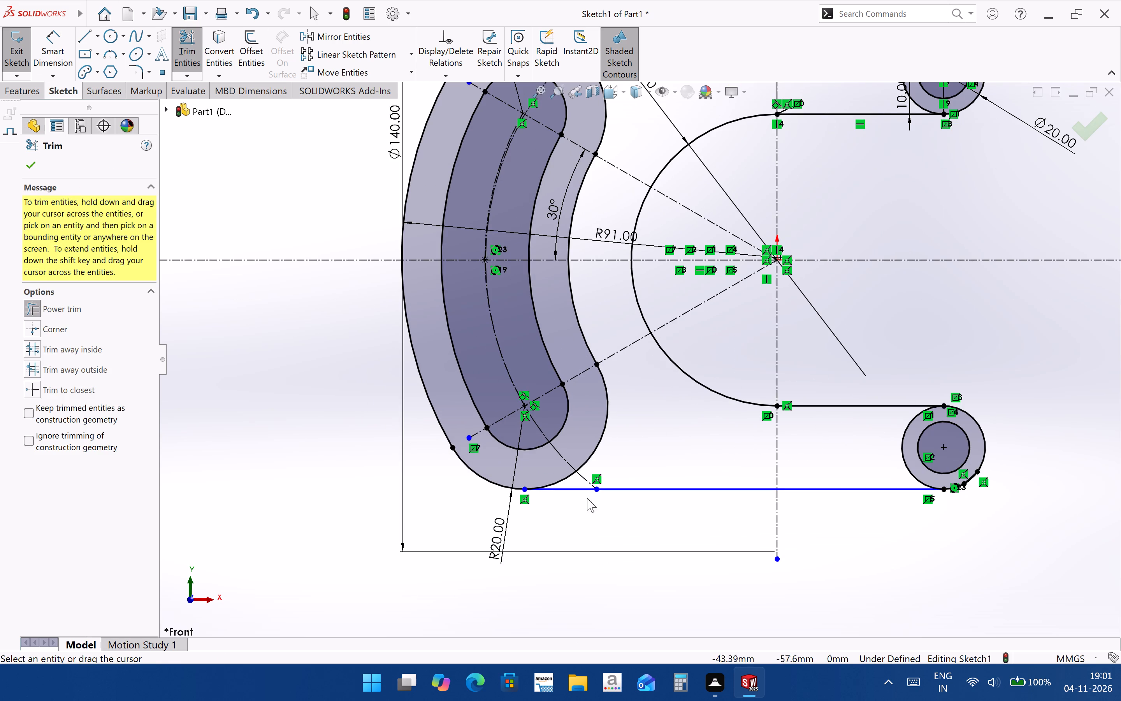
{"action": "scroll", "coordinate": [575, 506], "scroll_direction": "up", "scroll_amount": 2}
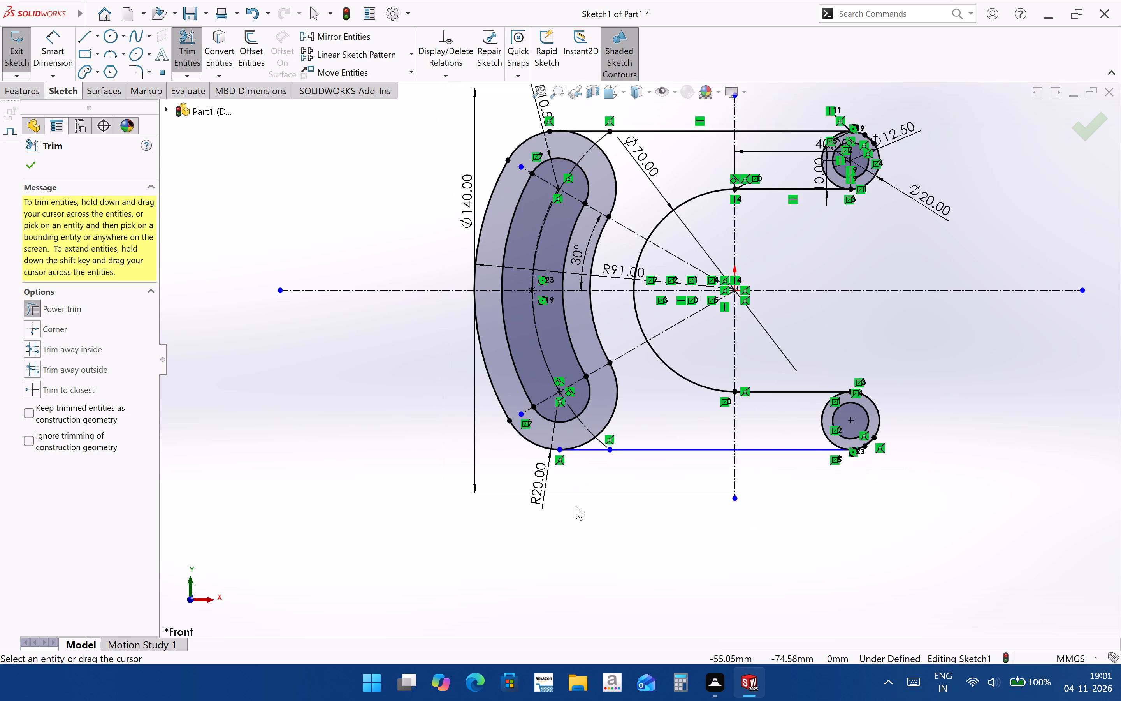
{"action": "left_click", "coordinate": [712, 569]}
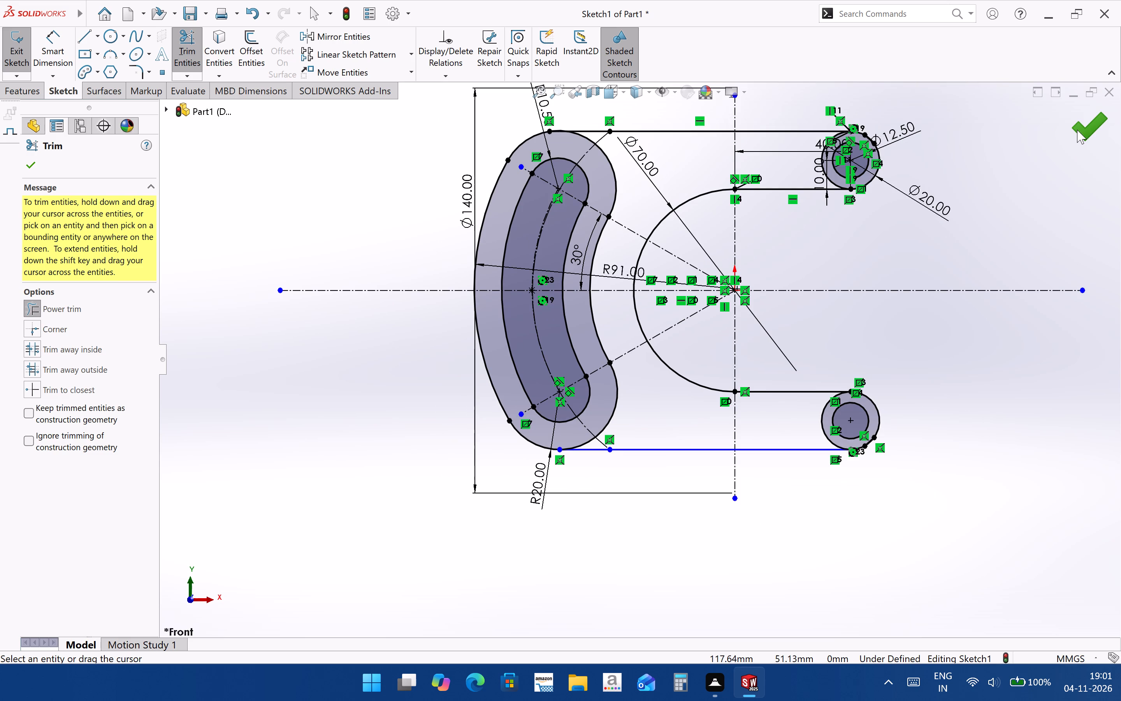
{"action": "left_click", "coordinate": [1080, 129]}
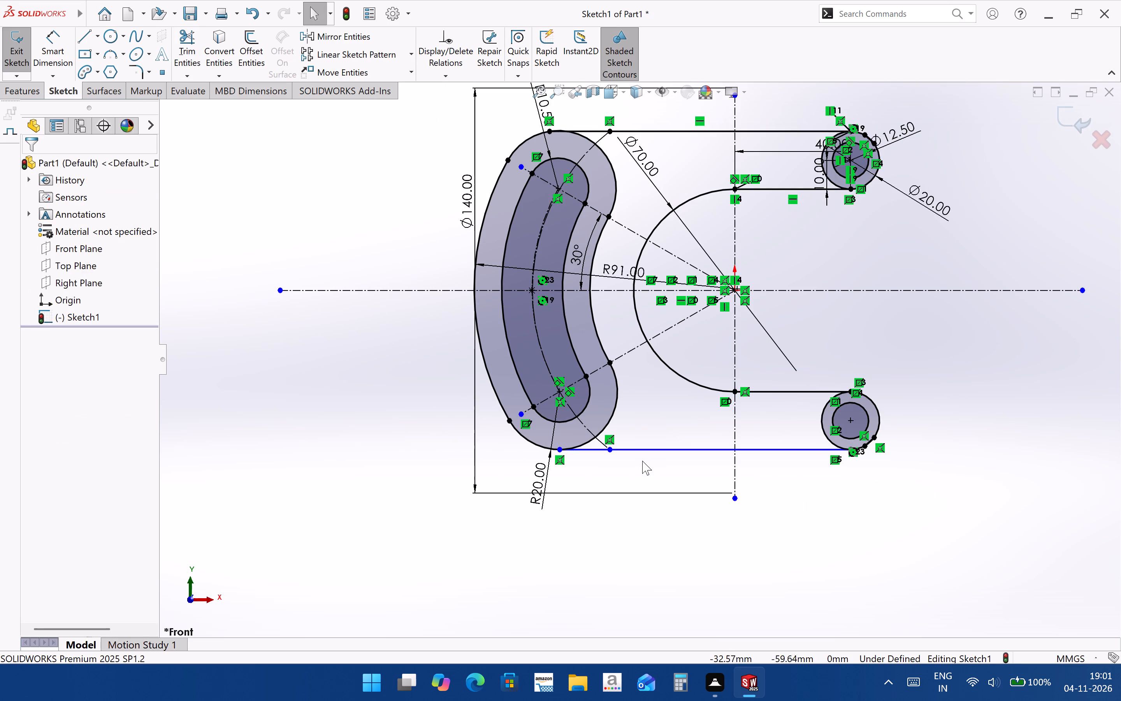
Add an Equal relation between the lower and upper long horizontal lines.
{"action": "left_click", "coordinate": [650, 449]}
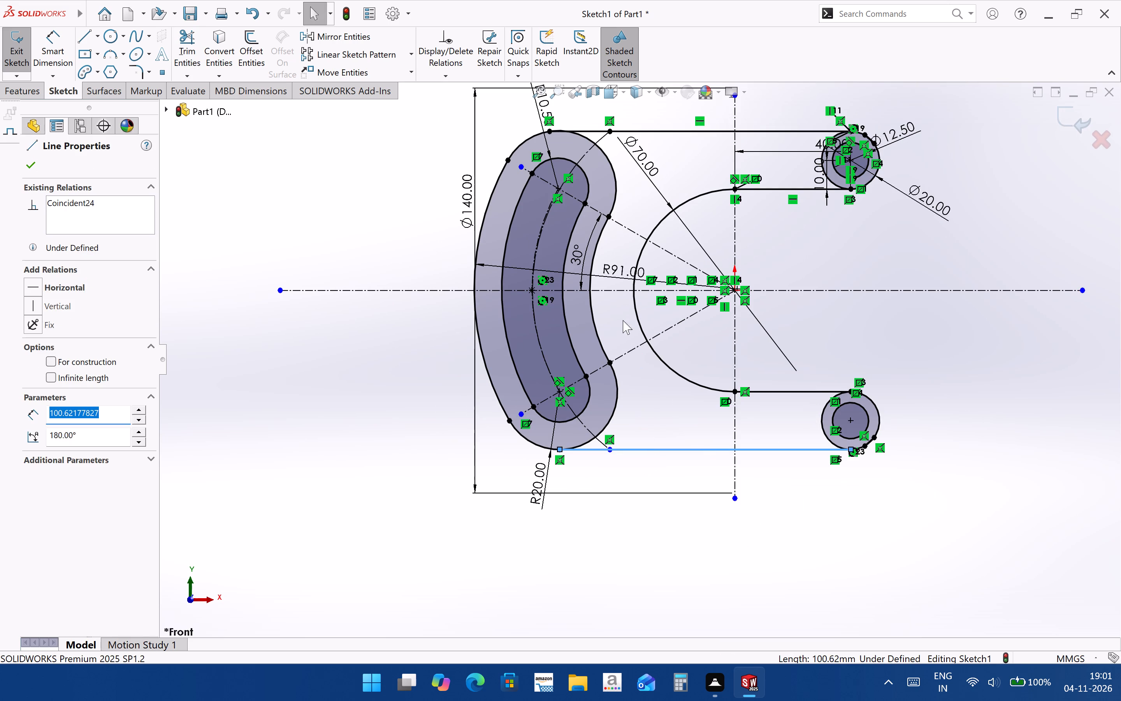
{"action": "left_click", "coordinate": [659, 132], "text": "ctrl"}
{"action": "left_click", "coordinate": [46, 443]}
{"action": "left_click", "coordinate": [791, 617]}
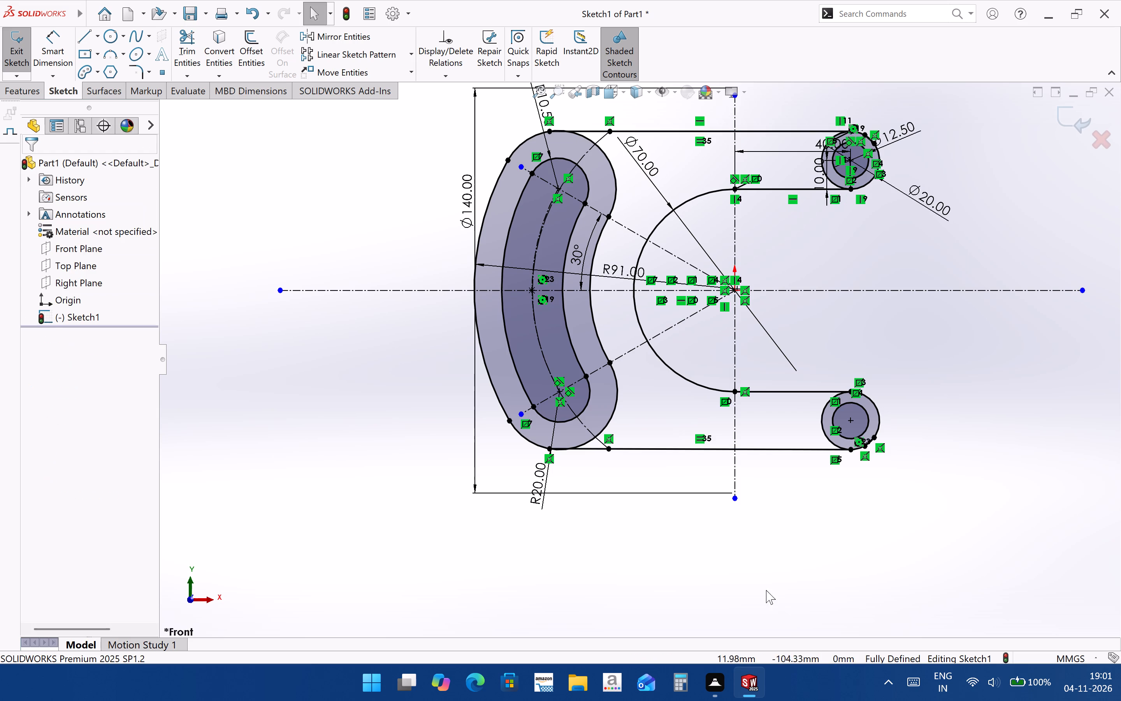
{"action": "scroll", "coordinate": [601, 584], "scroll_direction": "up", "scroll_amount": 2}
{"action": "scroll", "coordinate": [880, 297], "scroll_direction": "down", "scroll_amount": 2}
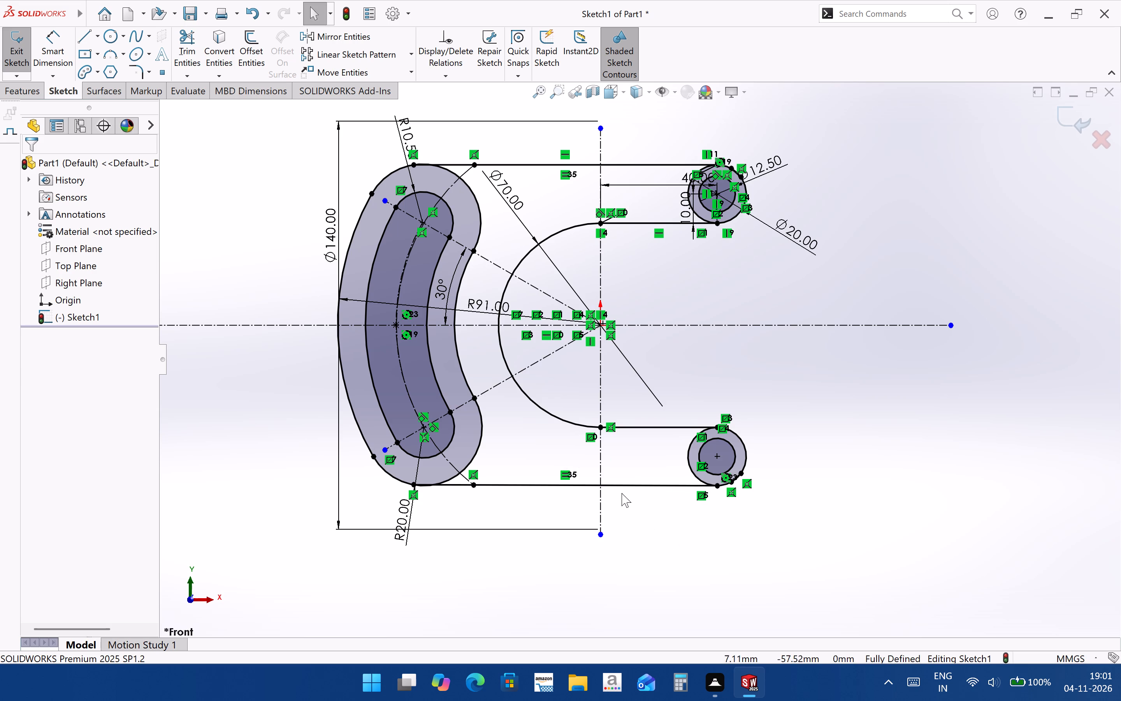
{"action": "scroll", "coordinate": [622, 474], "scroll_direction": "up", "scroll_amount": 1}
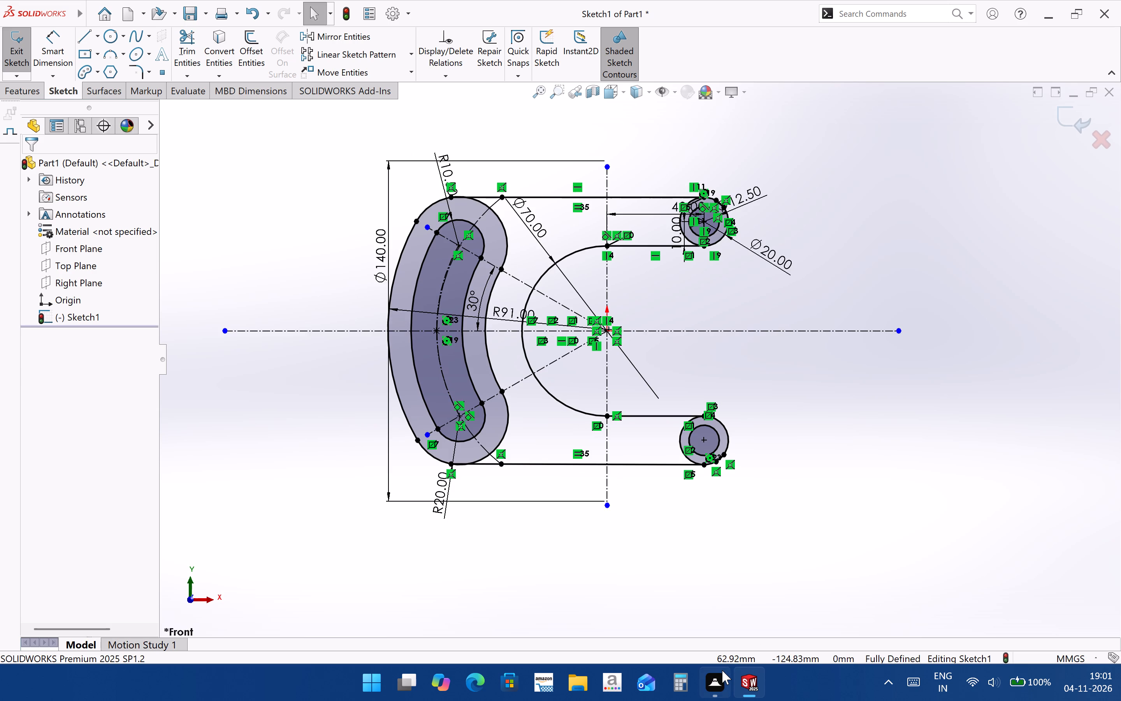
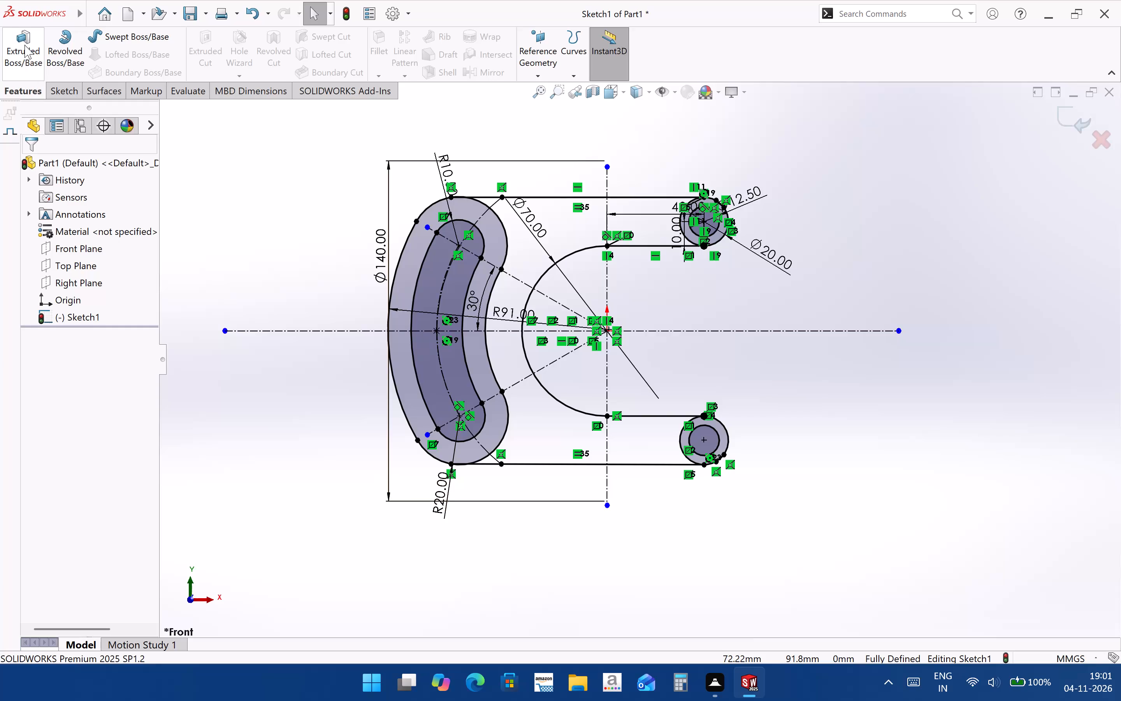
Start an Extruded Boss from the C-shaped body, the band between the nested arc slots, and both end-circle rings, leaving the holes and inner slot open.
{"action": "left_click", "coordinate": [25, 45]}
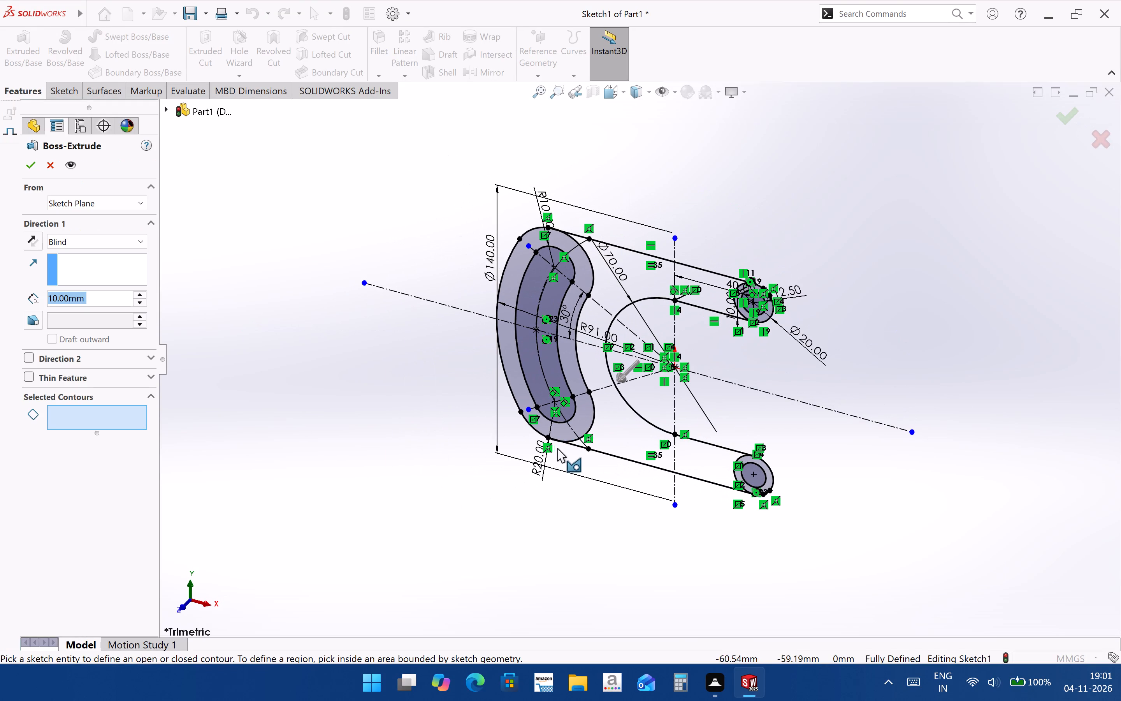
{"action": "left_click", "coordinate": [620, 444]}
{"action": "scroll", "coordinate": [627, 479], "scroll_direction": "down", "scroll_amount": 2}
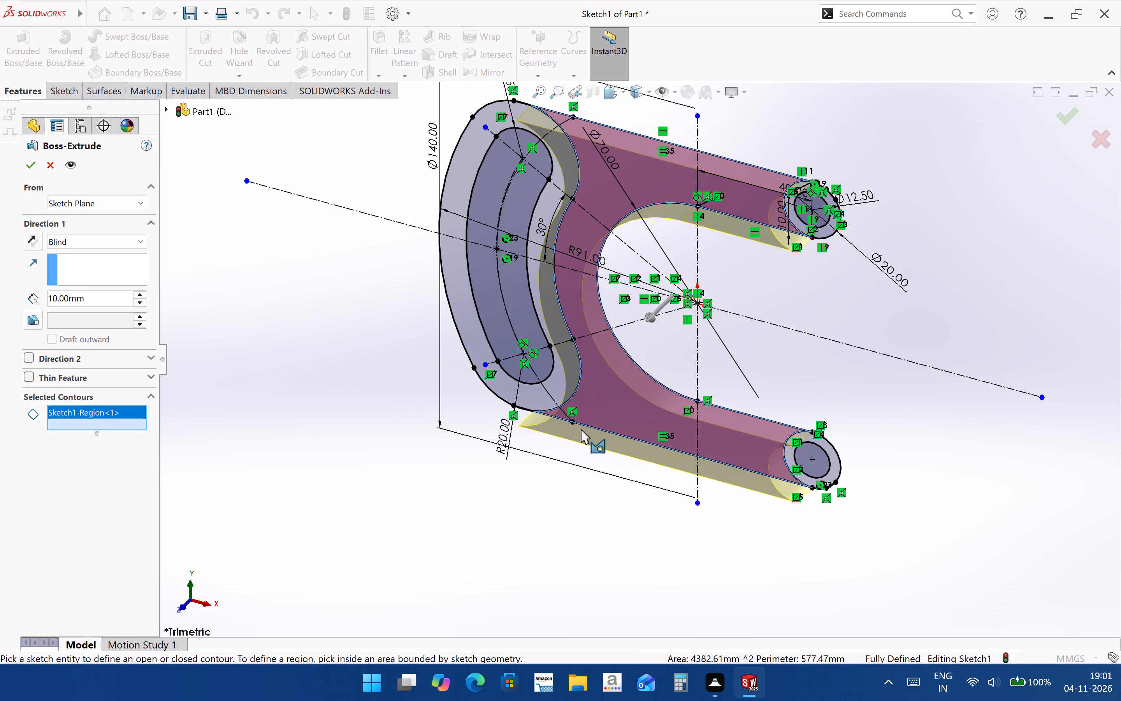
{"action": "left_click", "coordinate": [532, 397]}
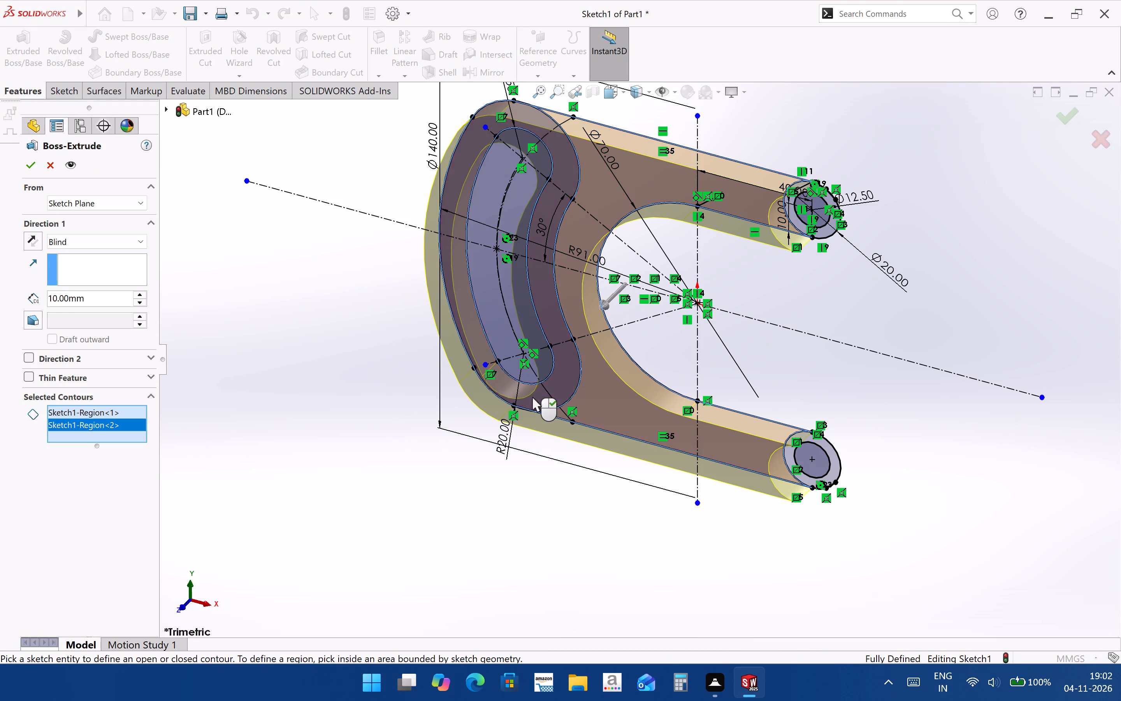
{"action": "middle_click_drag", "start_coordinate": [801, 494], "coordinate": [828, 367]}
{"action": "left_click", "coordinate": [846, 447]}
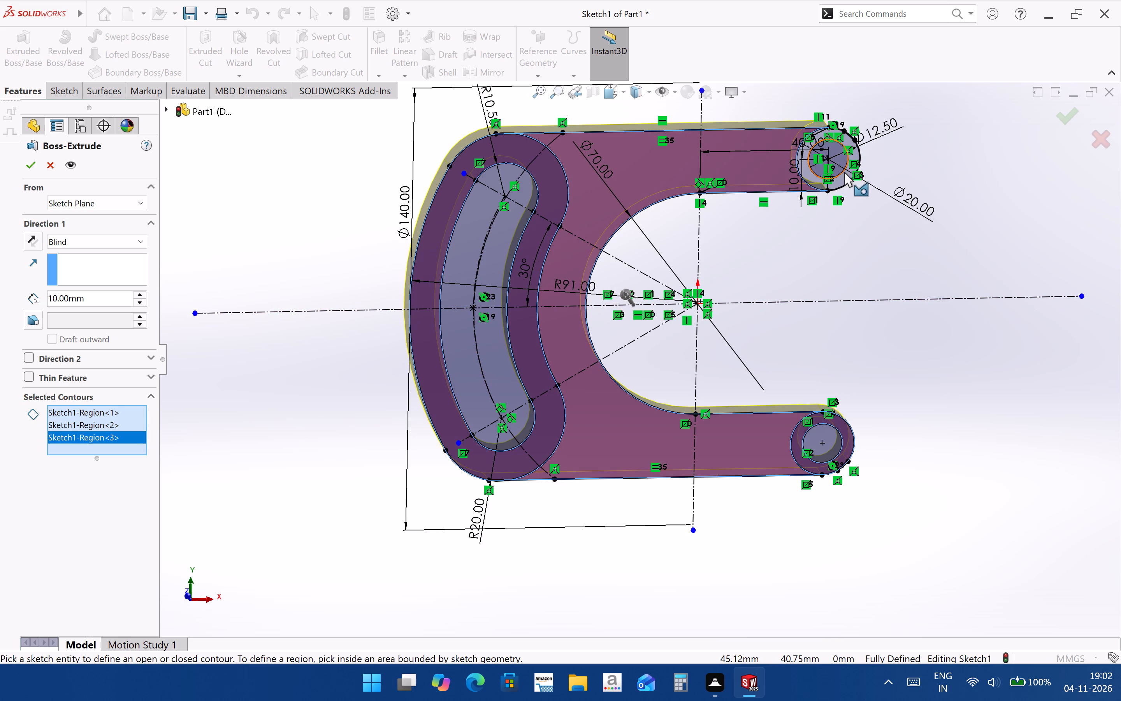
{"action": "left_click", "coordinate": [845, 176]}
{"action": "middle_click_drag", "start_coordinate": [761, 381], "coordinate": [746, 232]}
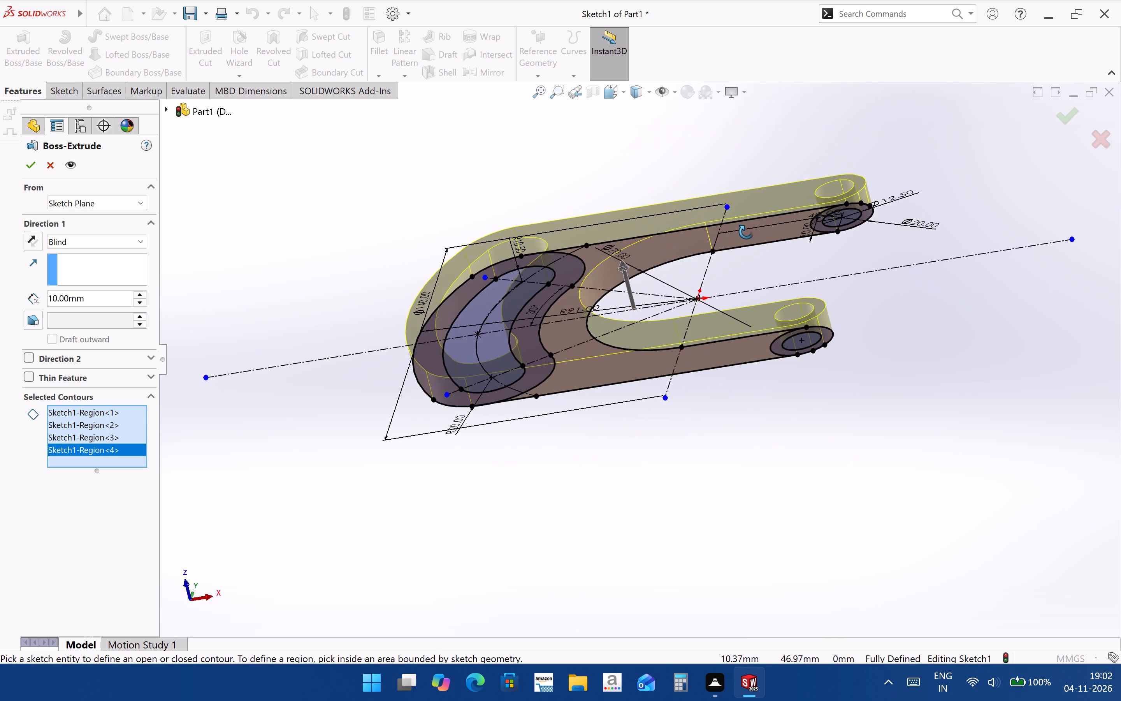
{"action": "middle_click_drag", "start_coordinate": [746, 232], "coordinate": [762, 331]}
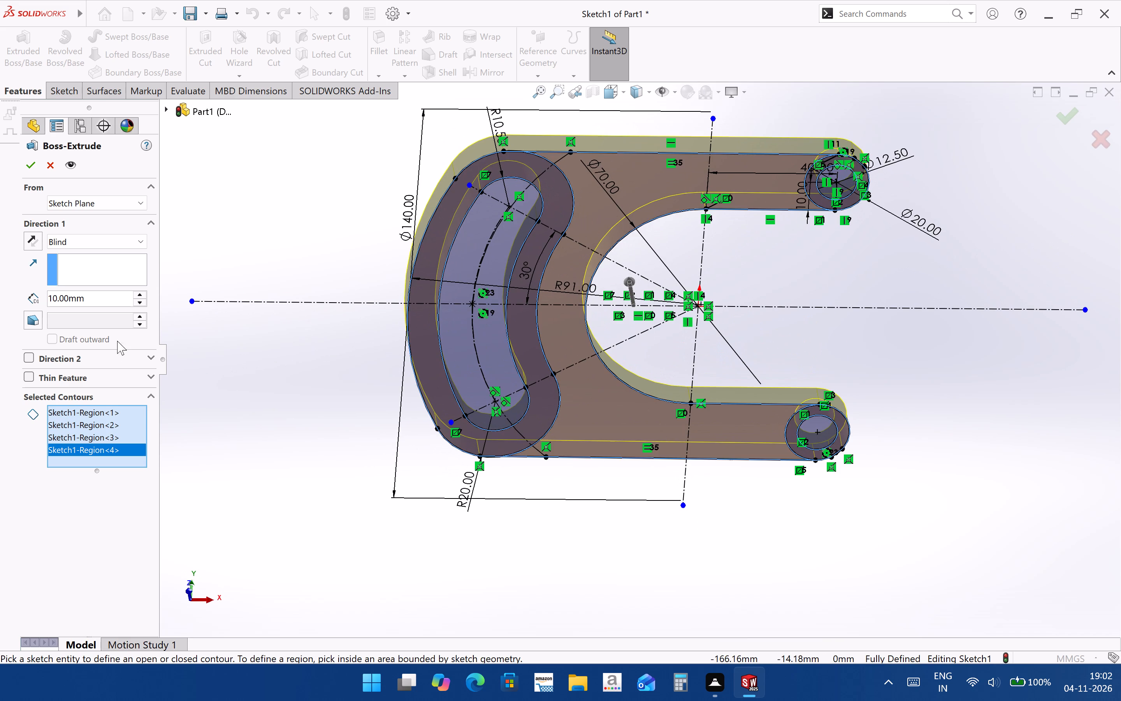
Clear the blind depth value of the boss extrusion in Direction 1.
{"action": "left_click_drag", "start_coordinate": [104, 299], "coordinate": [23, 292]}
{"action": "key", "text": "BackSpace"}
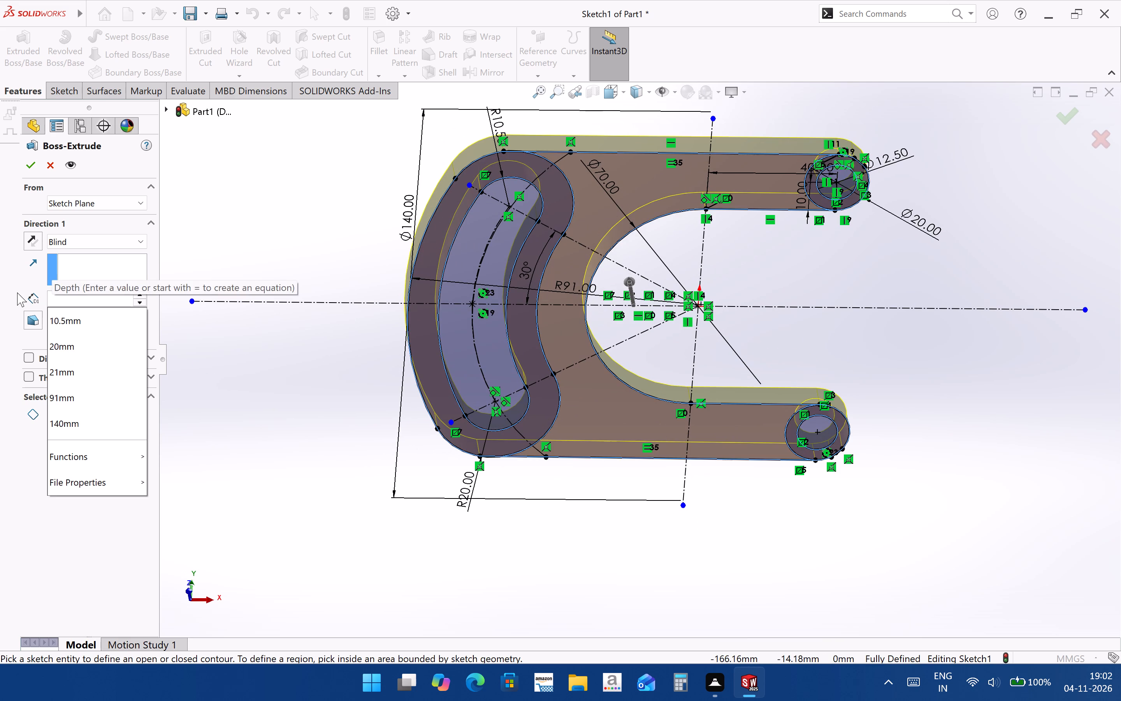
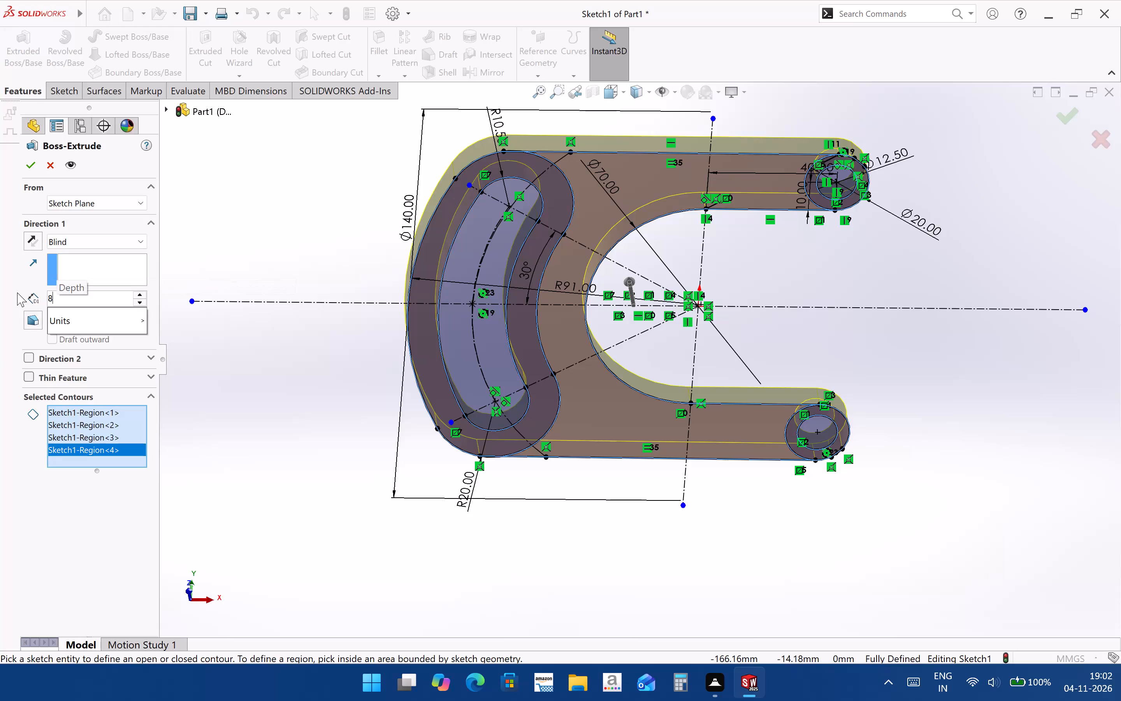
Set the blind depth to 8 mm in Direction 1 and finish the boss extrusion of the selected contours.
{"action": "key", "text": "Return"}
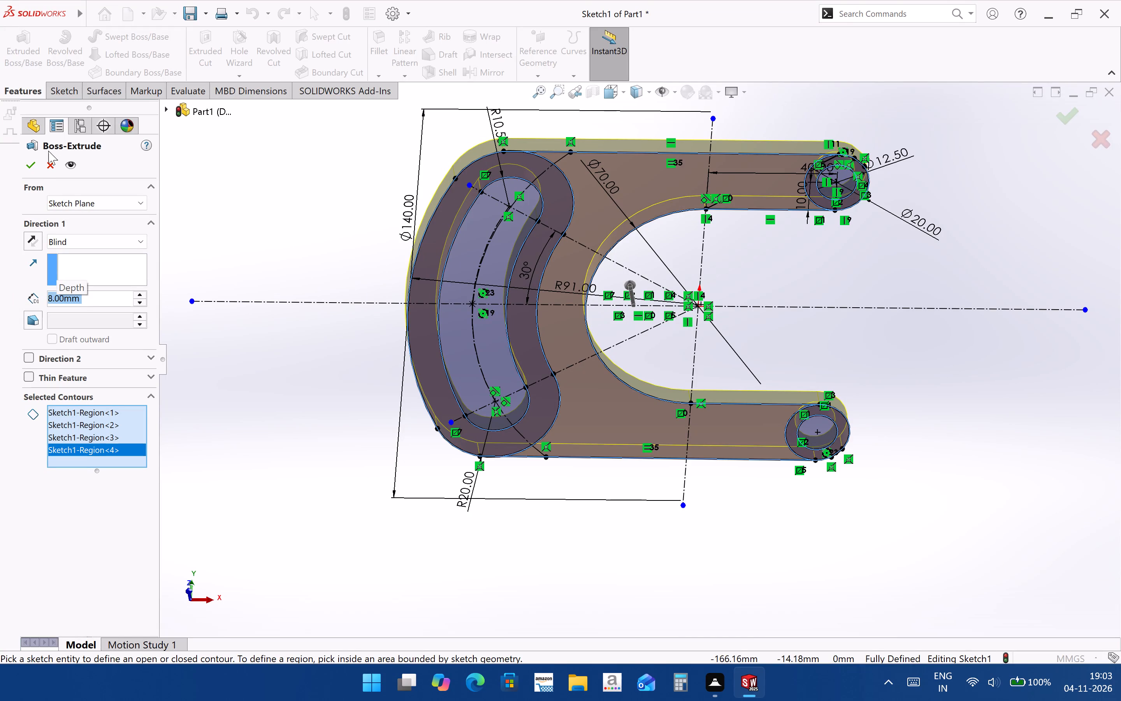
{"action": "left_click", "coordinate": [36, 160]}
{"action": "left_click", "coordinate": [907, 447]}
Inspect the extruded plate from several angles, including its arc slot, end holes and side faces.
{"action": "middle_click_drag", "start_coordinate": [669, 389], "coordinate": [669, 388]}
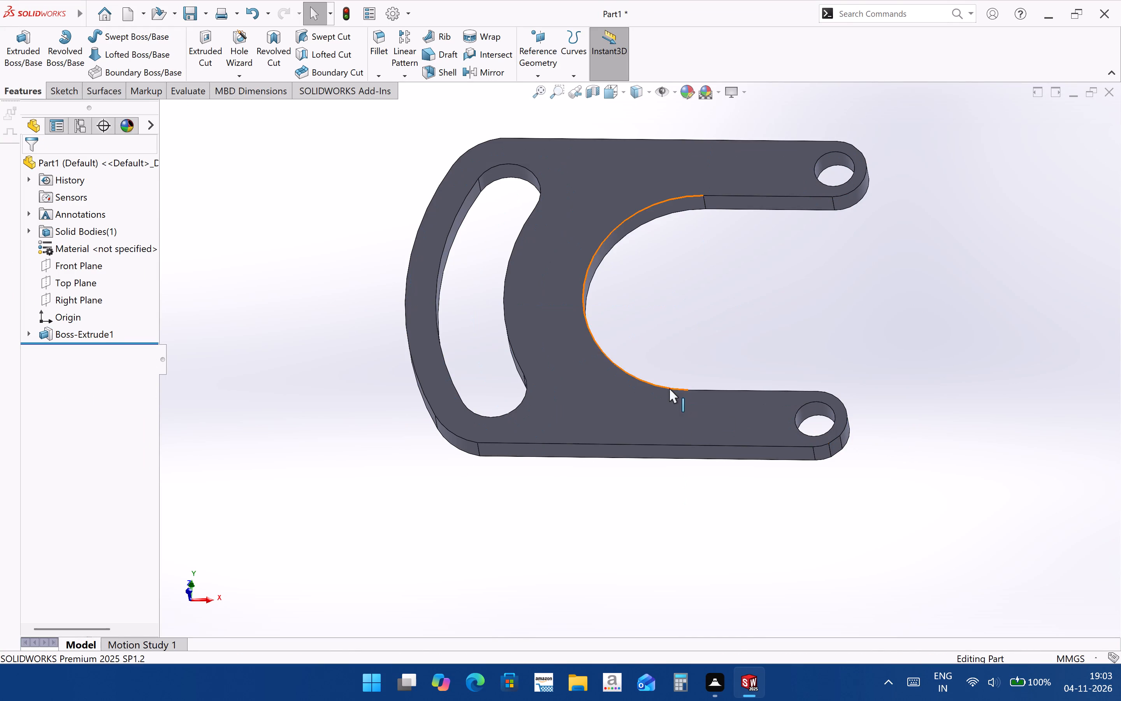
{"action": "middle_click_drag", "start_coordinate": [669, 388], "coordinate": [692, 343]}
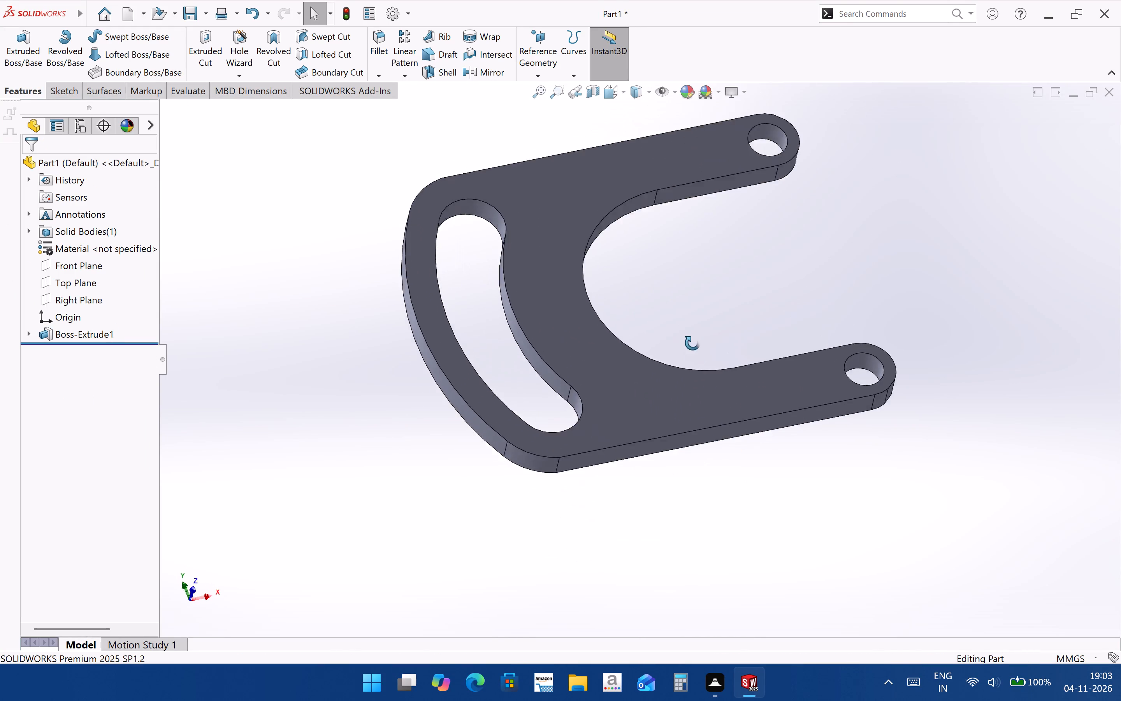
{"action": "middle_click_drag", "start_coordinate": [692, 343], "coordinate": [648, 319]}
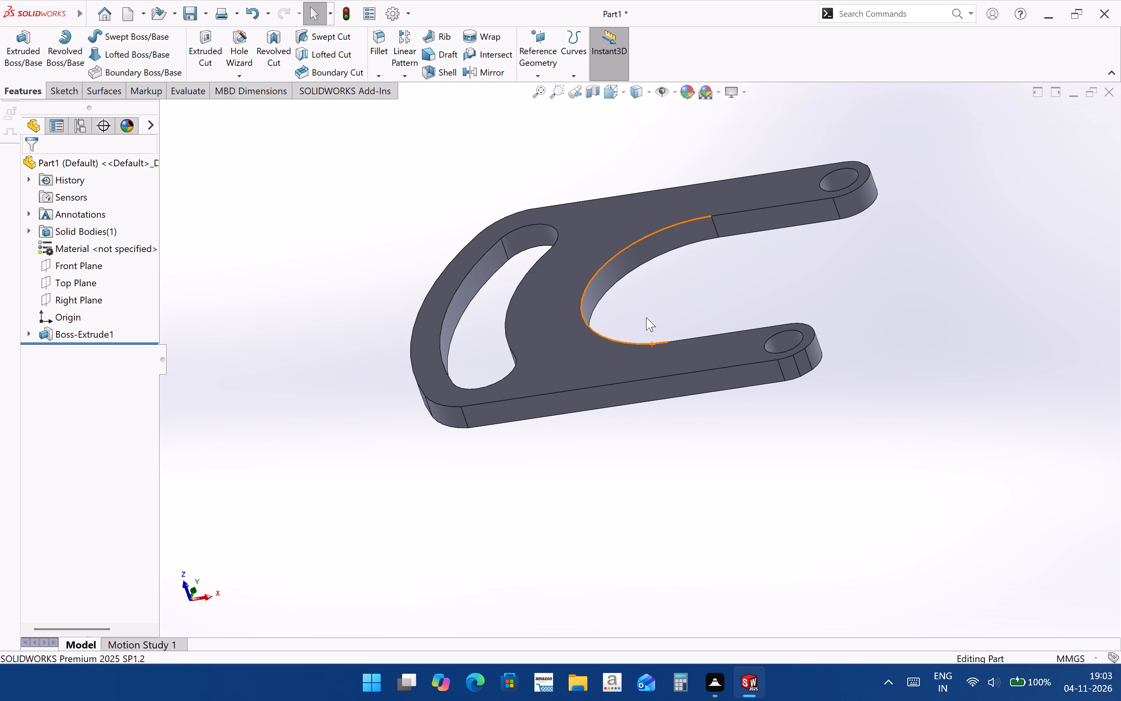
{"action": "middle_click_drag", "start_coordinate": [652, 337], "coordinate": [671, 365]}
{"action": "scroll", "coordinate": [672, 365], "scroll_direction": "up", "scroll_amount": 3}
{"action": "scroll", "coordinate": [672, 364], "scroll_direction": "down", "scroll_amount": 3}
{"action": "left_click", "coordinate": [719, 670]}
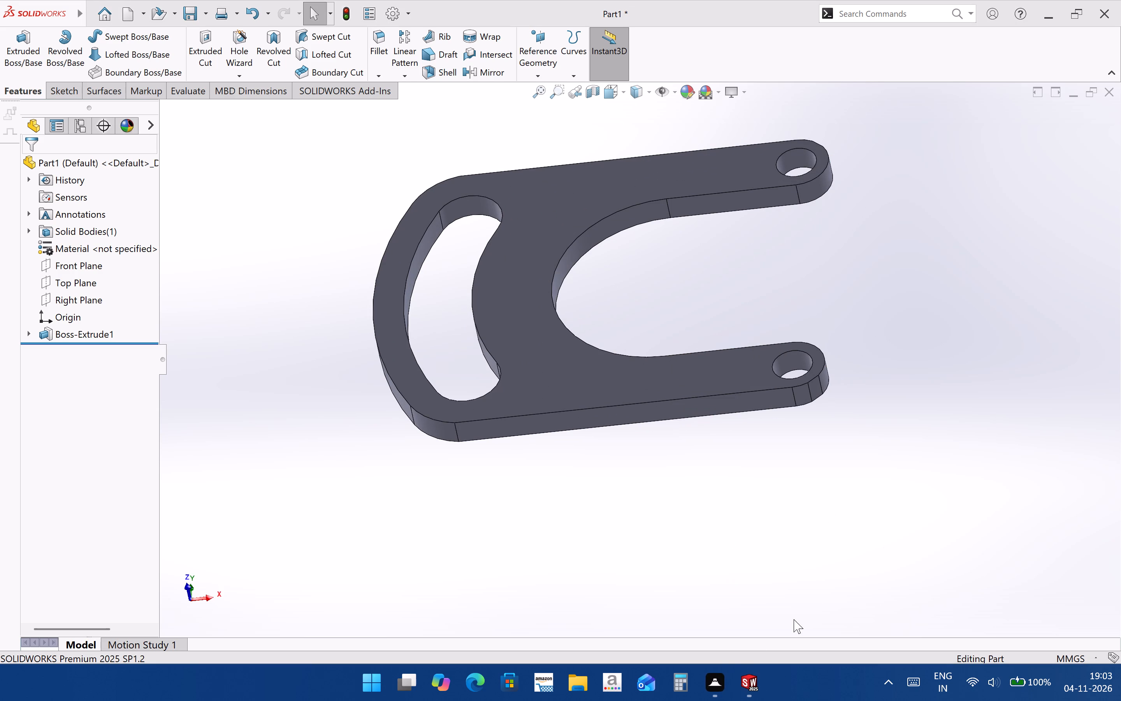
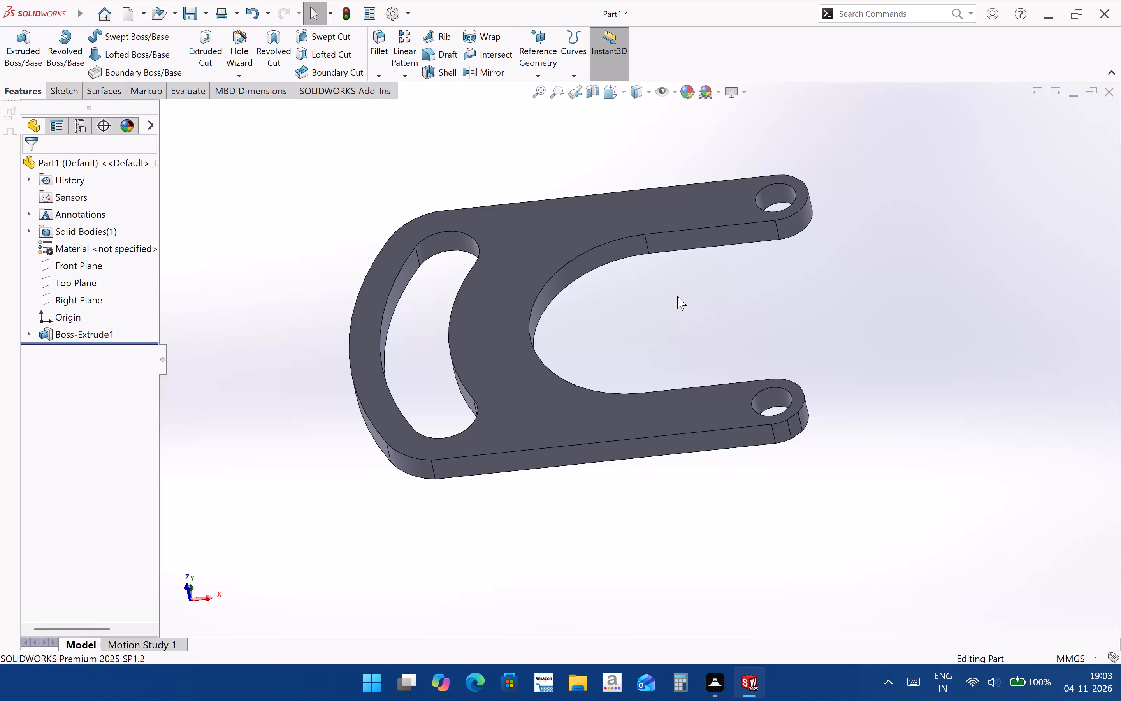
Start a sketch on the plate's broad front face and convert the face's outer outline into sketch entities.
{"action": "scroll", "coordinate": [741, 197], "scroll_direction": "down", "scroll_amount": 1}
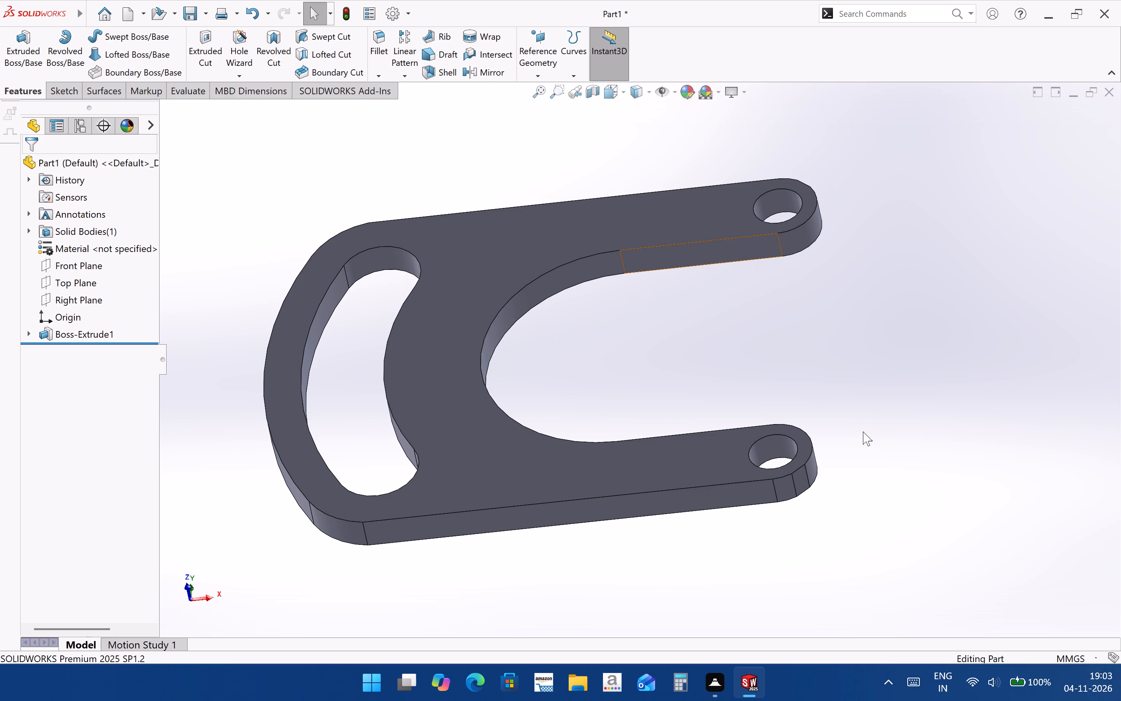
{"action": "left_click", "coordinate": [722, 471]}
{"action": "left_click", "coordinate": [764, 448]}
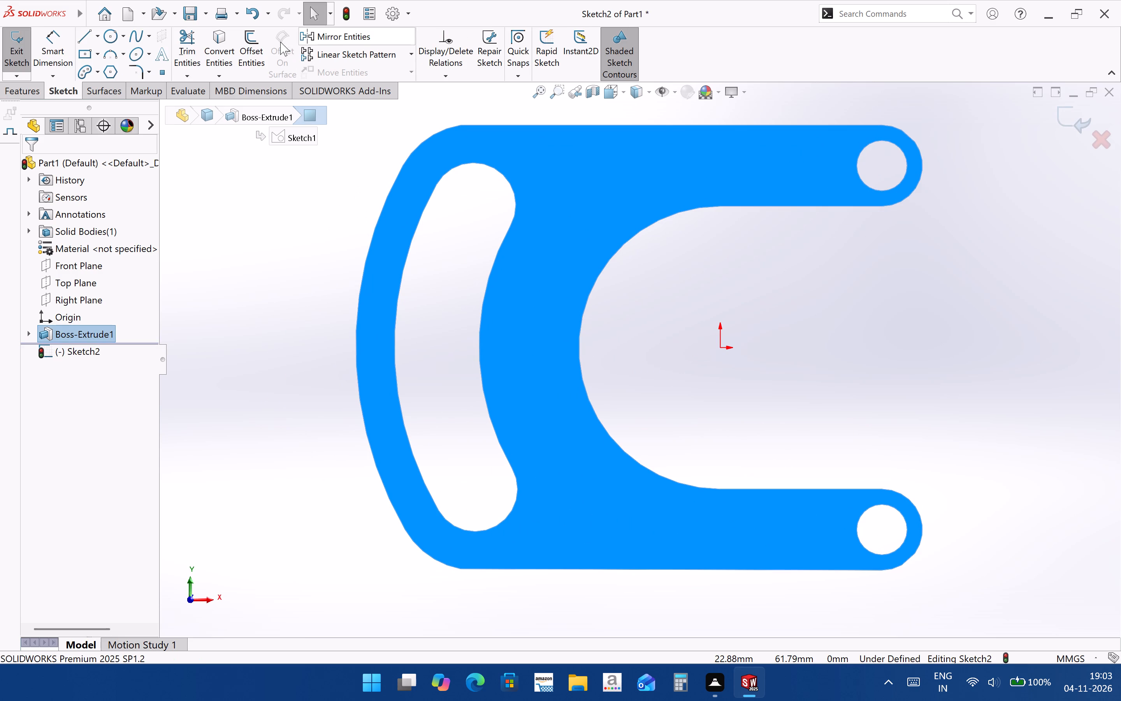
{"action": "left_click", "coordinate": [206, 51]}
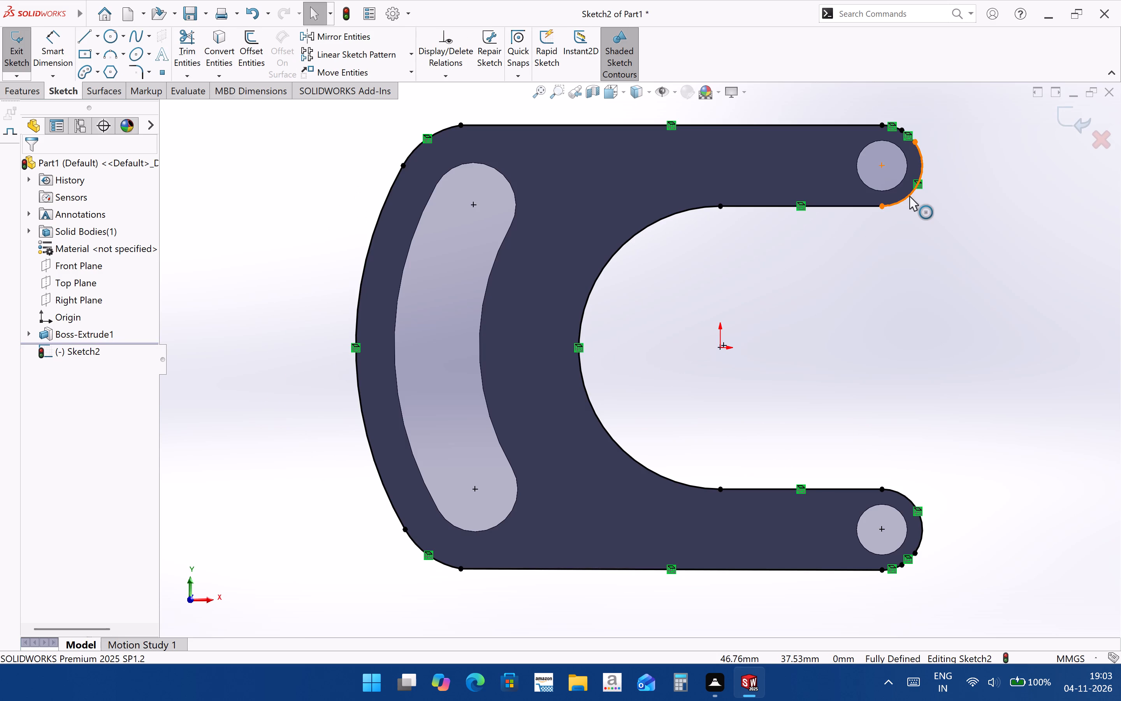
Delete the 10 mm radius arc at the upper arm's tip from the converted outline and exit the sketch.
{"action": "left_click", "coordinate": [908, 196]}
{"action": "scroll", "coordinate": [884, 128], "scroll_direction": "down", "scroll_amount": 2}
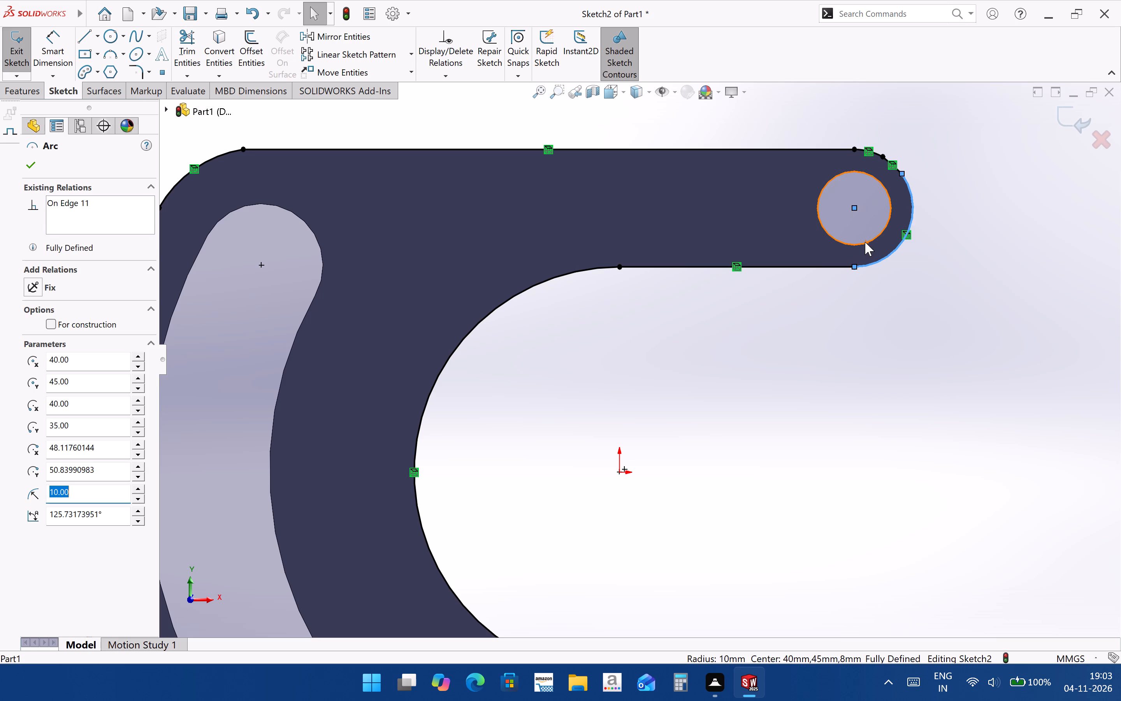
{"action": "left_click", "coordinate": [865, 242]}
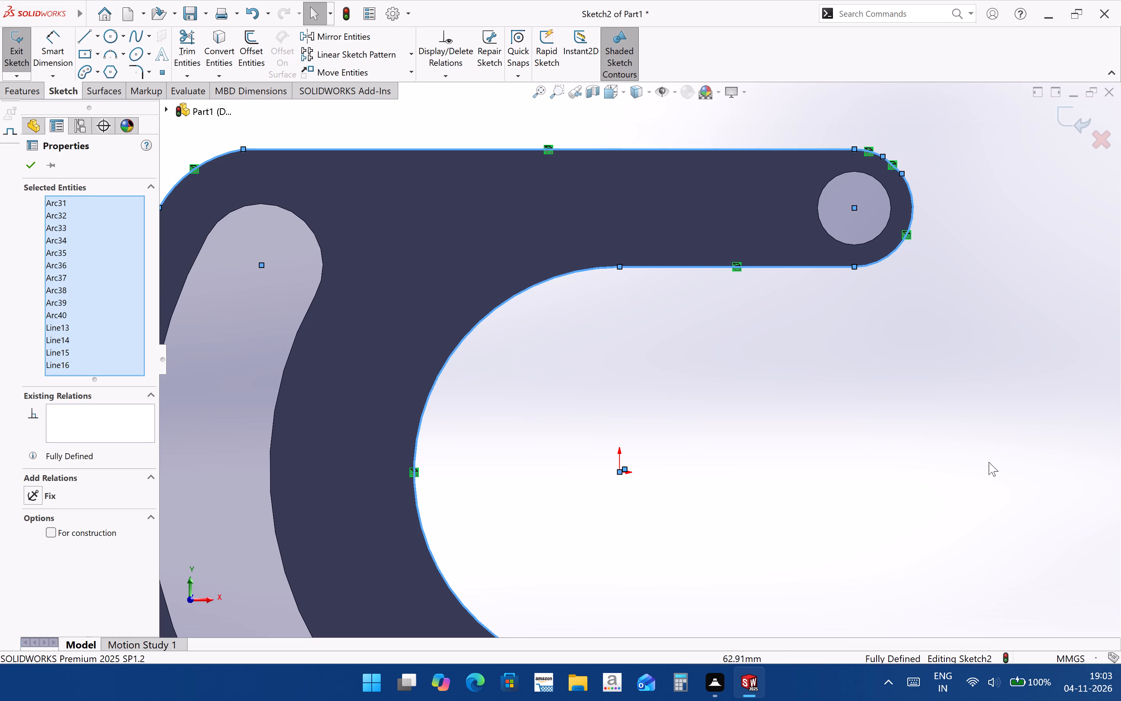
{"action": "key", "text": "Escape"}
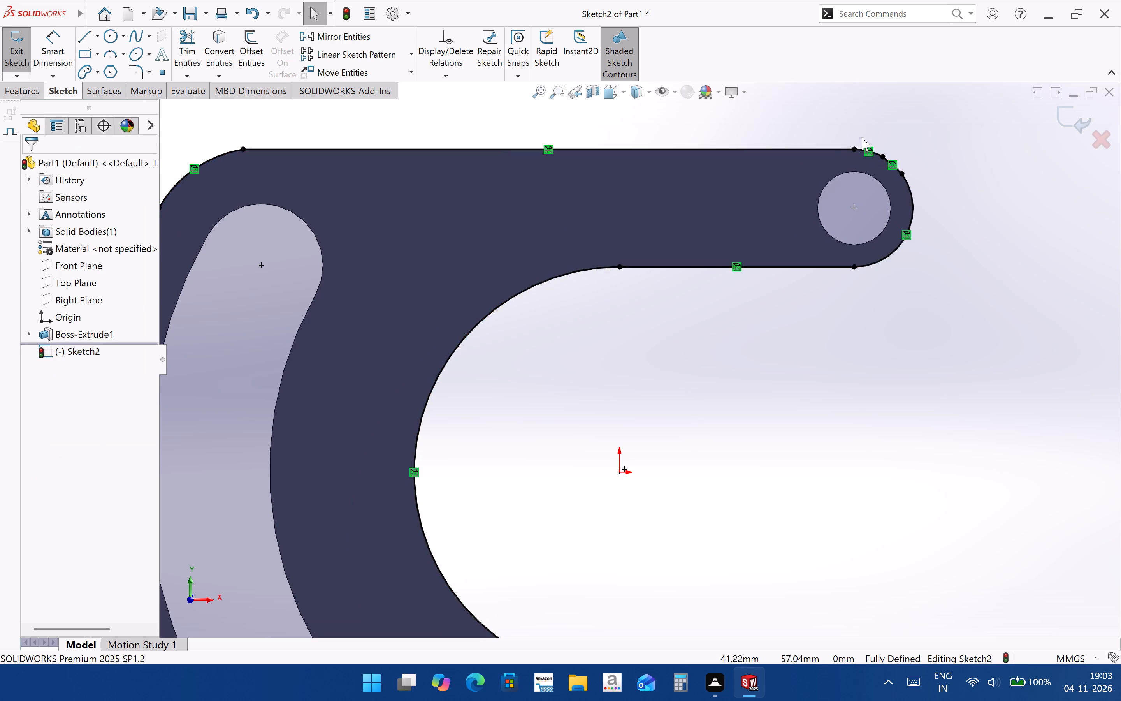
{"action": "scroll", "coordinate": [862, 137], "scroll_direction": "down", "scroll_amount": 2}
{"action": "left_click", "coordinate": [883, 328]}
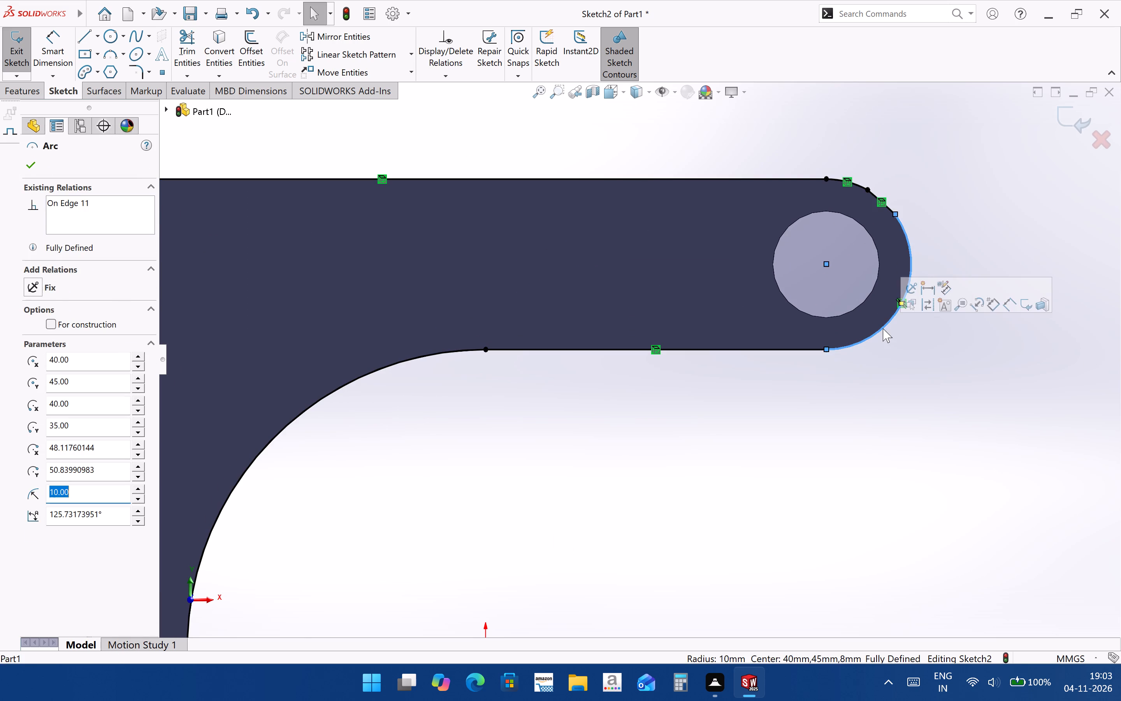
{"action": "key", "text": "Delete"}
{"action": "scroll", "coordinate": [768, 264], "scroll_direction": "up", "scroll_amount": 2}
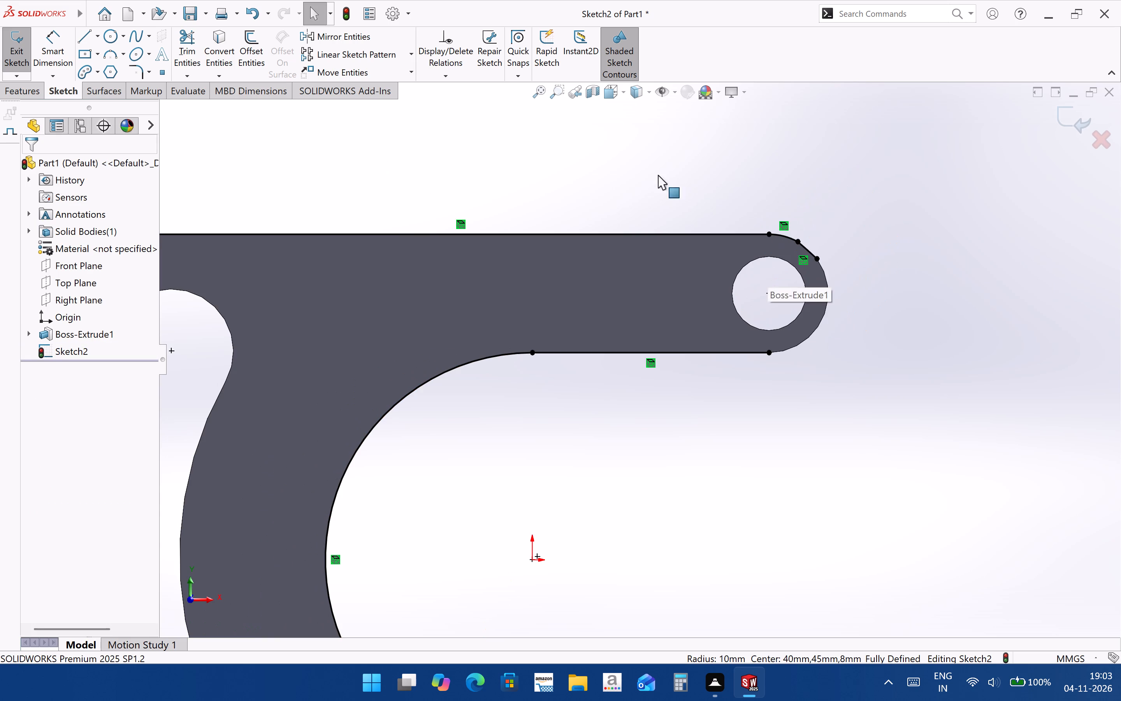
{"action": "left_click_drag", "start_coordinate": [535, 184], "coordinate": [988, 460]}
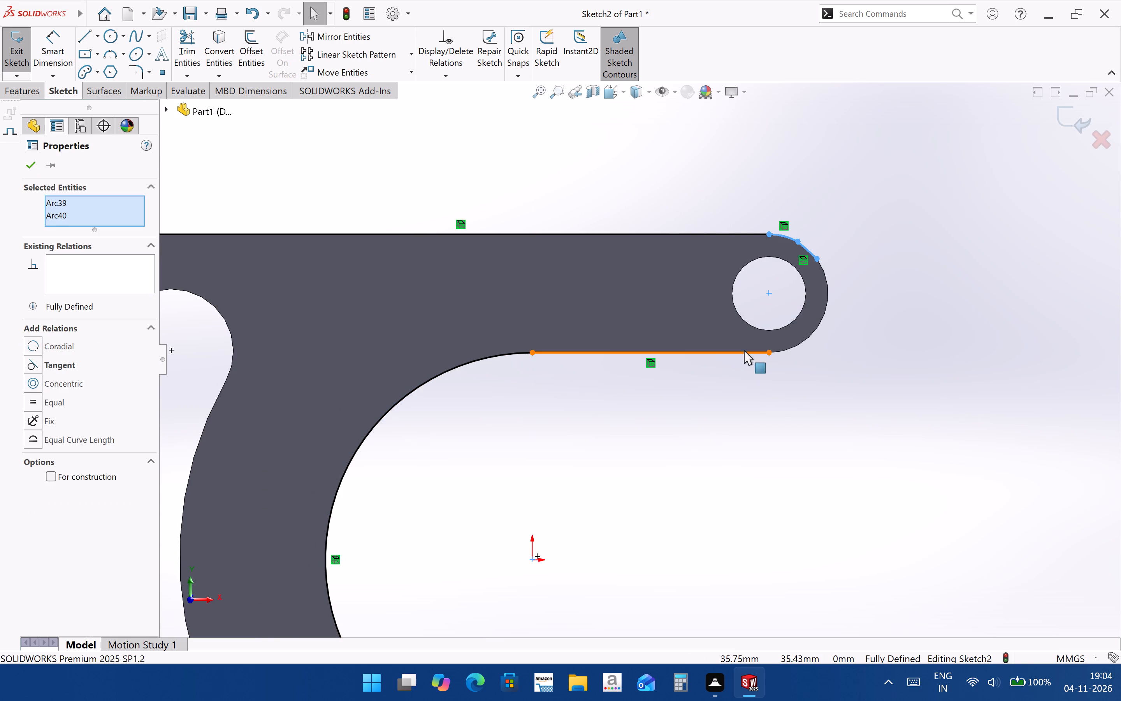
{"action": "left_click", "coordinate": [1066, 119]}
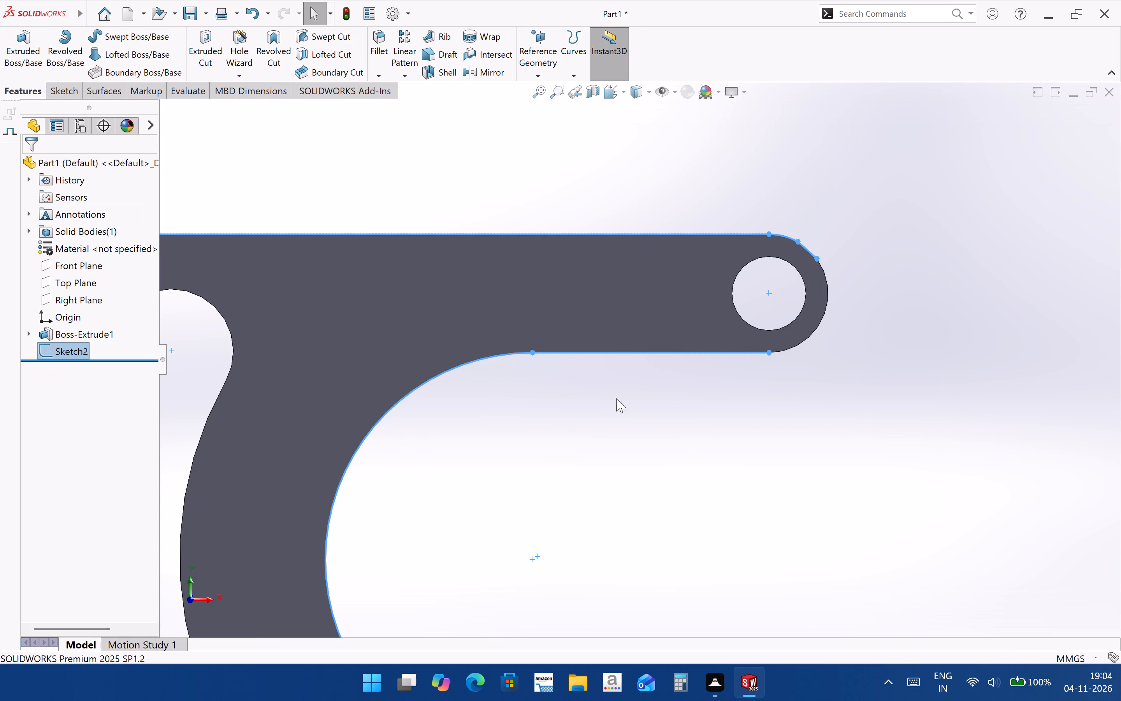
Hide the converted outline sketch, Sketch2, on the plate's front face.
{"action": "scroll", "coordinate": [783, 361], "scroll_direction": "up", "scroll_amount": 5}
{"action": "middle_click_drag", "start_coordinate": [537, 520], "coordinate": [570, 446]}
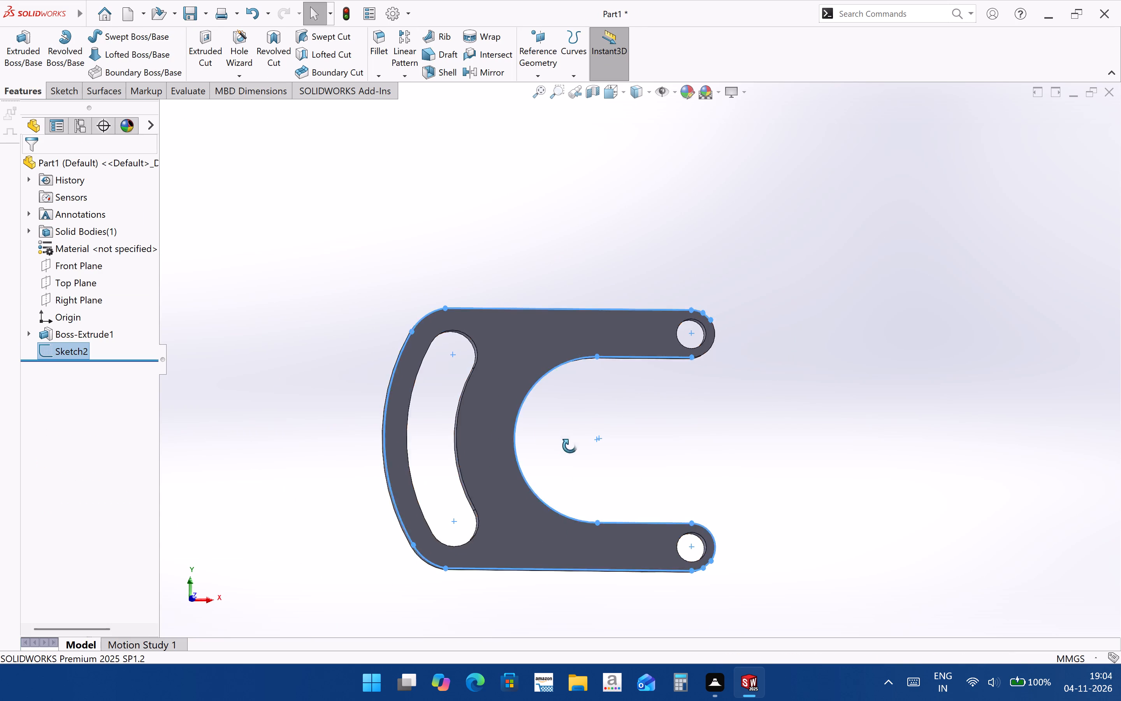
{"action": "middle_click_drag", "start_coordinate": [570, 446], "coordinate": [568, 347]}
{"action": "left_click", "coordinate": [661, 437]}
{"action": "left_click", "coordinate": [789, 560]}
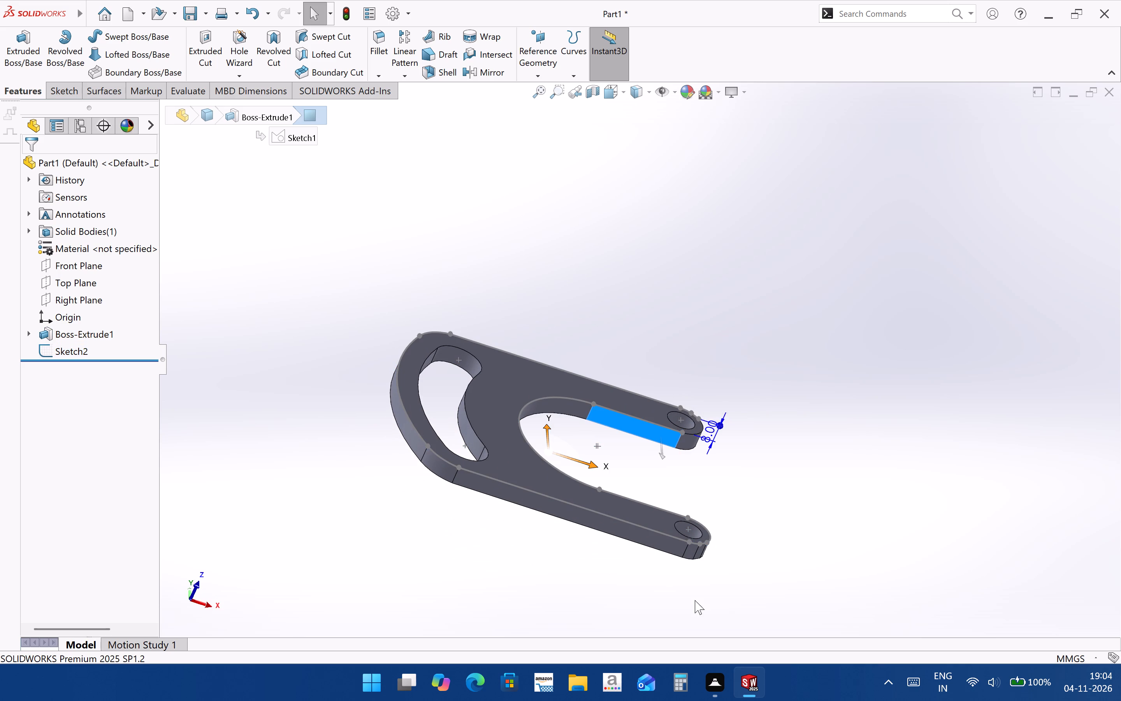
{"action": "middle_click_drag", "start_coordinate": [640, 534], "coordinate": [626, 530]}
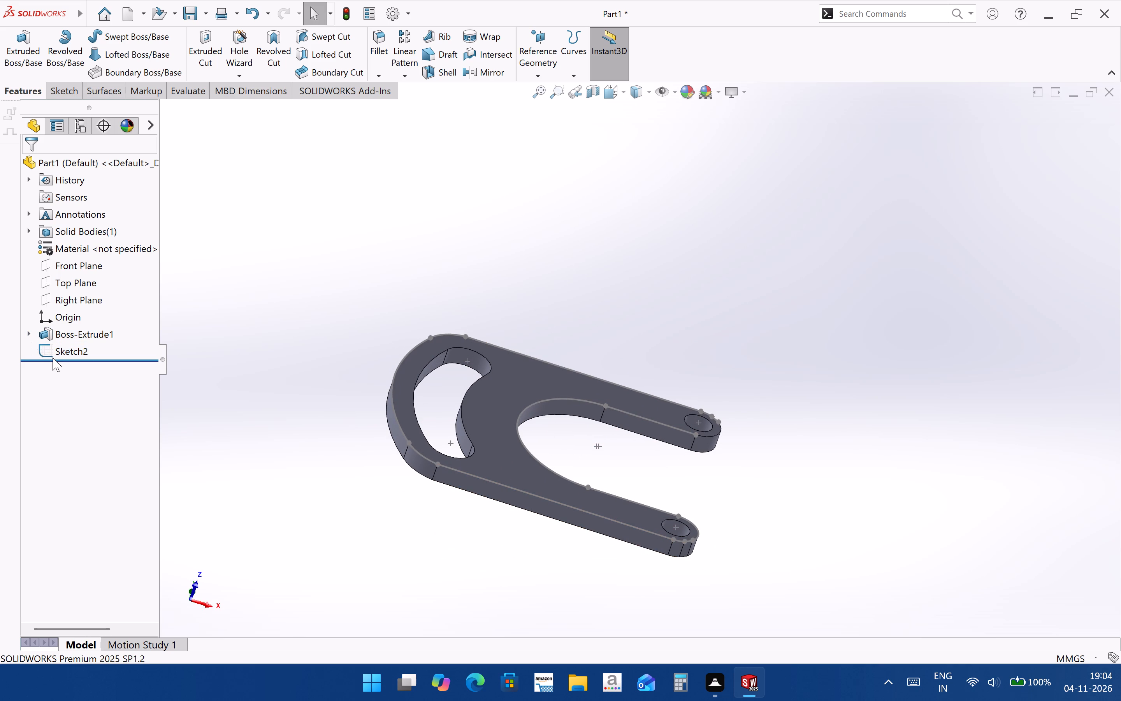
{"action": "left_click", "coordinate": [53, 358]}
{"action": "left_click", "coordinate": [67, 341]}
{"action": "left_click", "coordinate": [573, 303]}
Start a new sketch on the plate's front face and draw concentric circles of radius 6.25 and 10 mm around the upper arm's hole.
{"action": "middle_click_drag", "start_coordinate": [481, 460], "coordinate": [491, 465]}
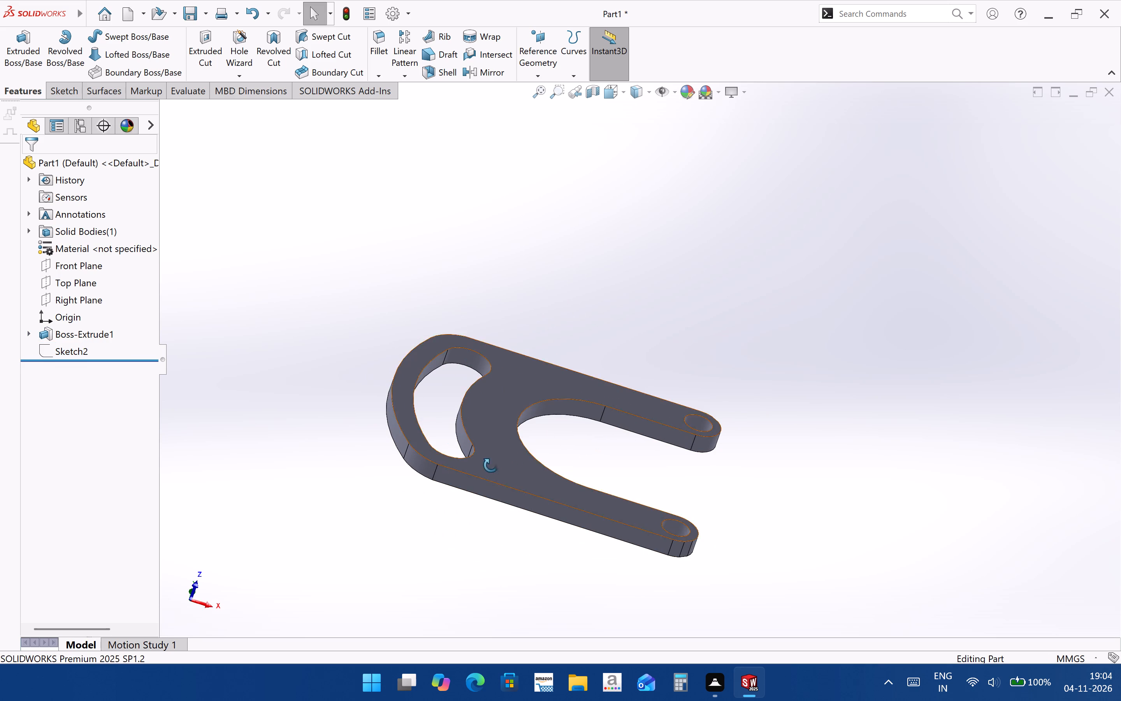
{"action": "middle_click_drag", "start_coordinate": [491, 465], "coordinate": [515, 502]}
{"action": "left_click", "coordinate": [515, 501]}
{"action": "left_click", "coordinate": [553, 476]}
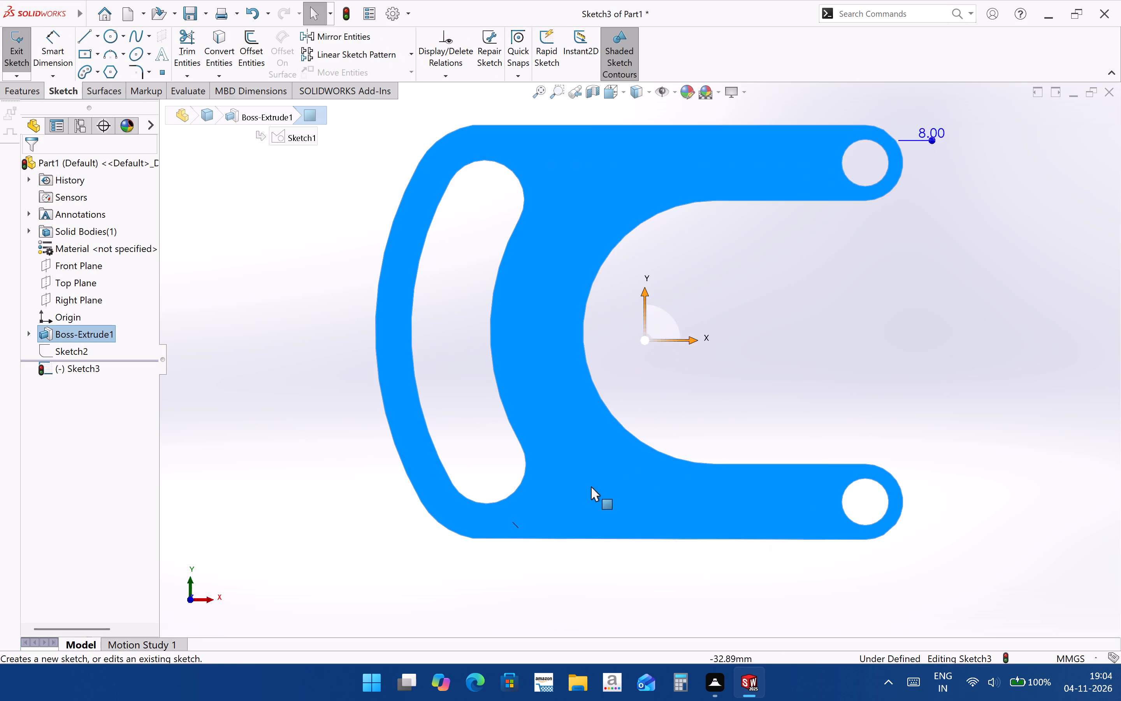
{"action": "scroll", "coordinate": [589, 502], "scroll_direction": "up", "scroll_amount": 3}
{"action": "scroll", "coordinate": [806, 278], "scroll_direction": "down", "scroll_amount": 2}
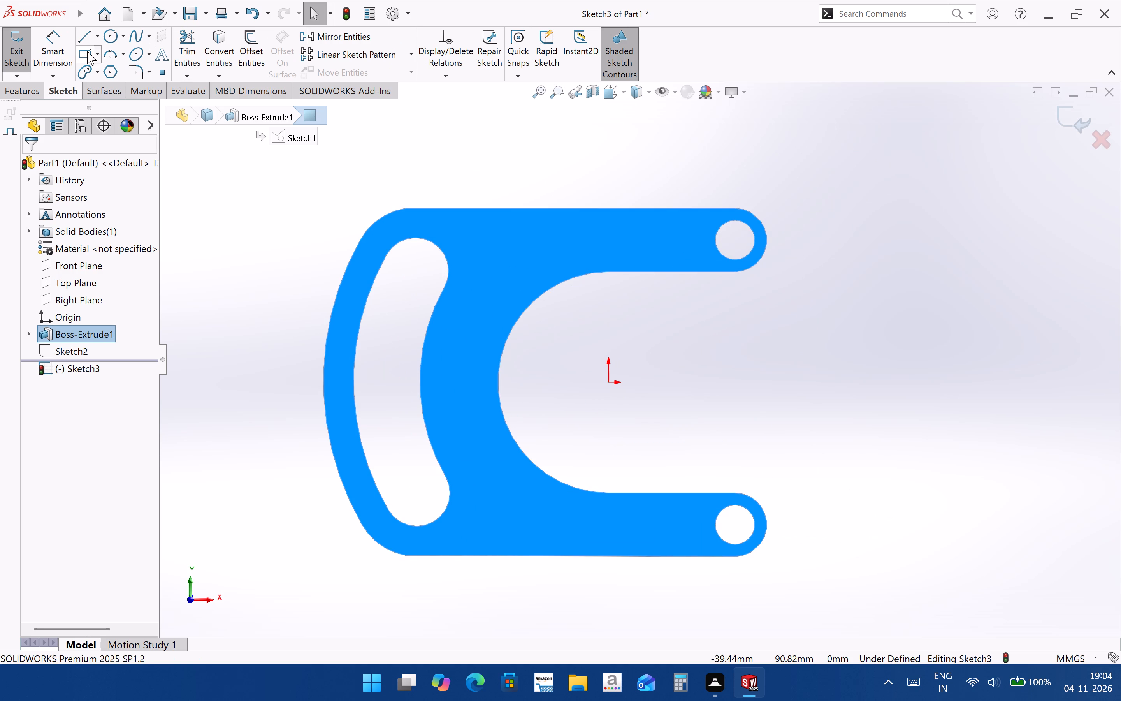
{"action": "left_click", "coordinate": [104, 42]}
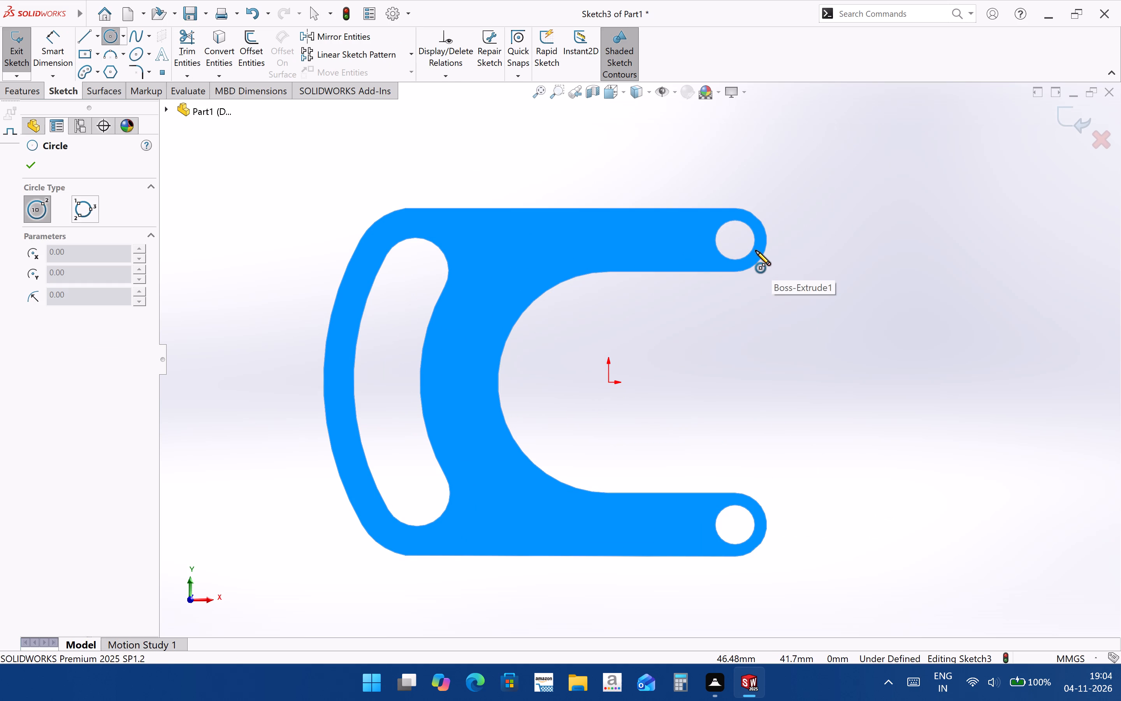
{"action": "left_click", "coordinate": [736, 241]}
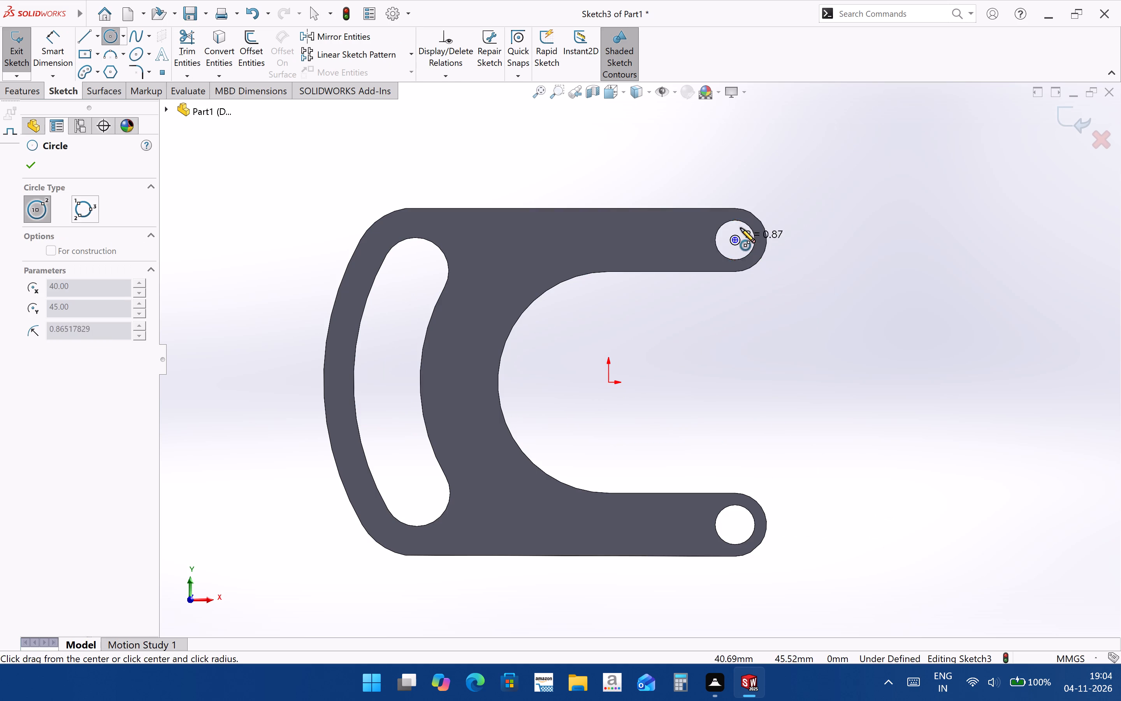
{"action": "left_click", "coordinate": [747, 224]}
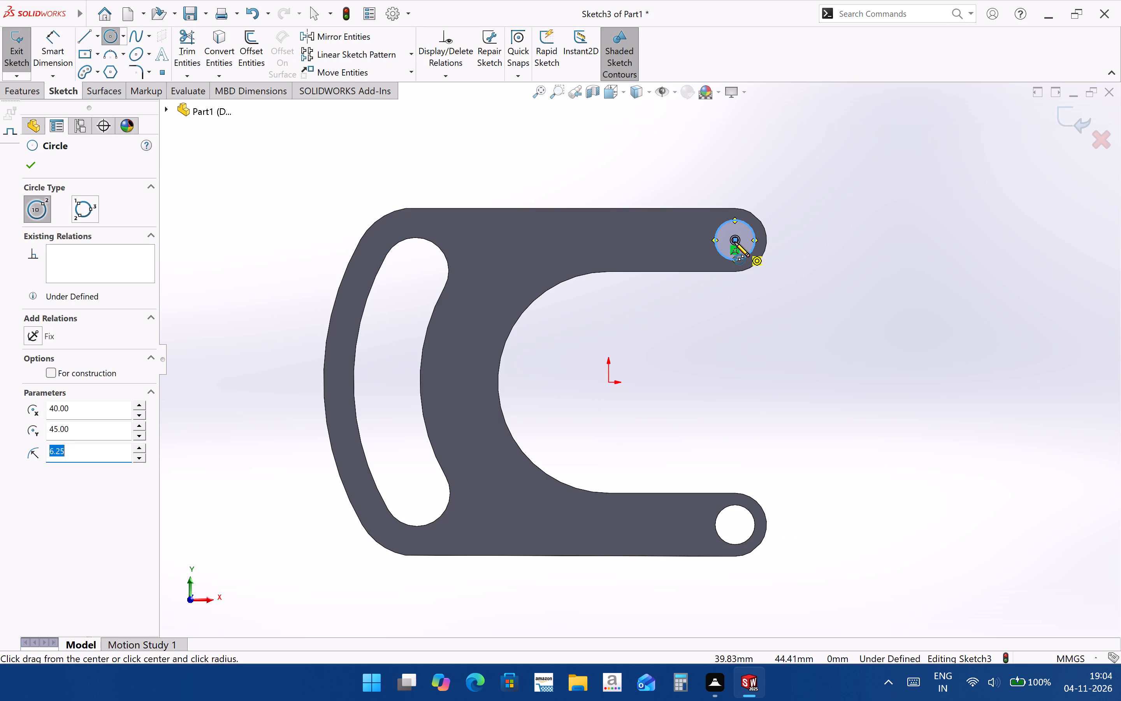
{"action": "left_click", "coordinate": [734, 242]}
{"action": "left_click", "coordinate": [766, 229]}
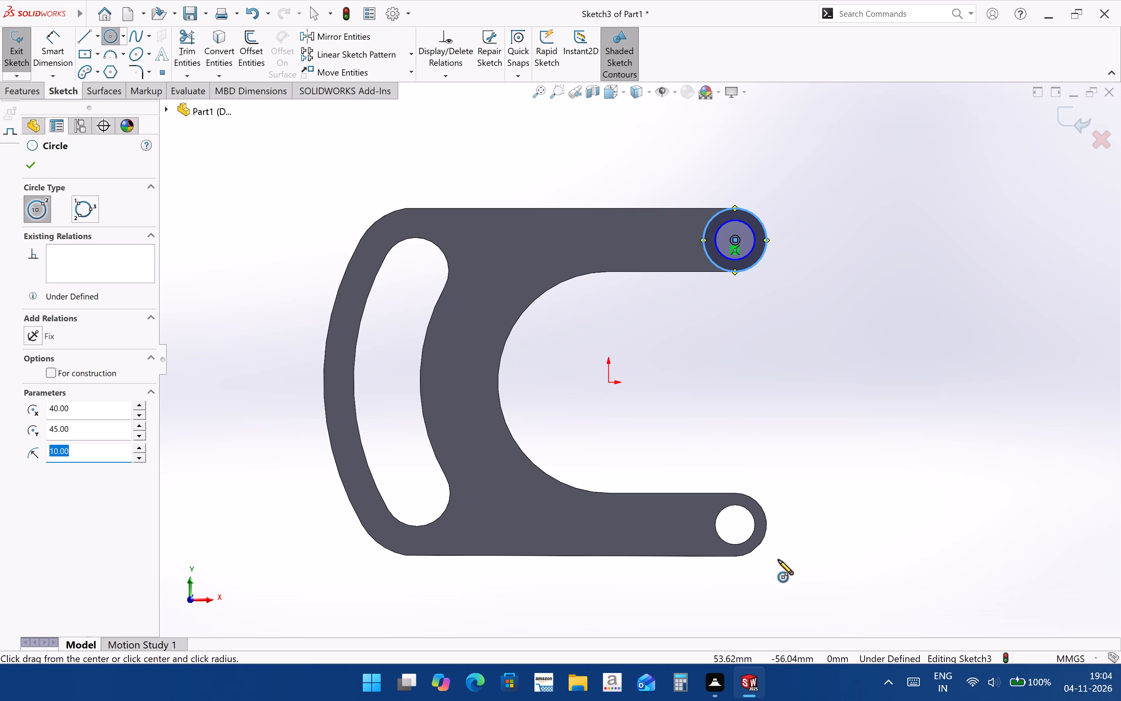
Draw concentric circles of radius 6.25 mm and 10 mm centred on the lower arm's hole.
{"action": "left_click", "coordinate": [737, 525]}
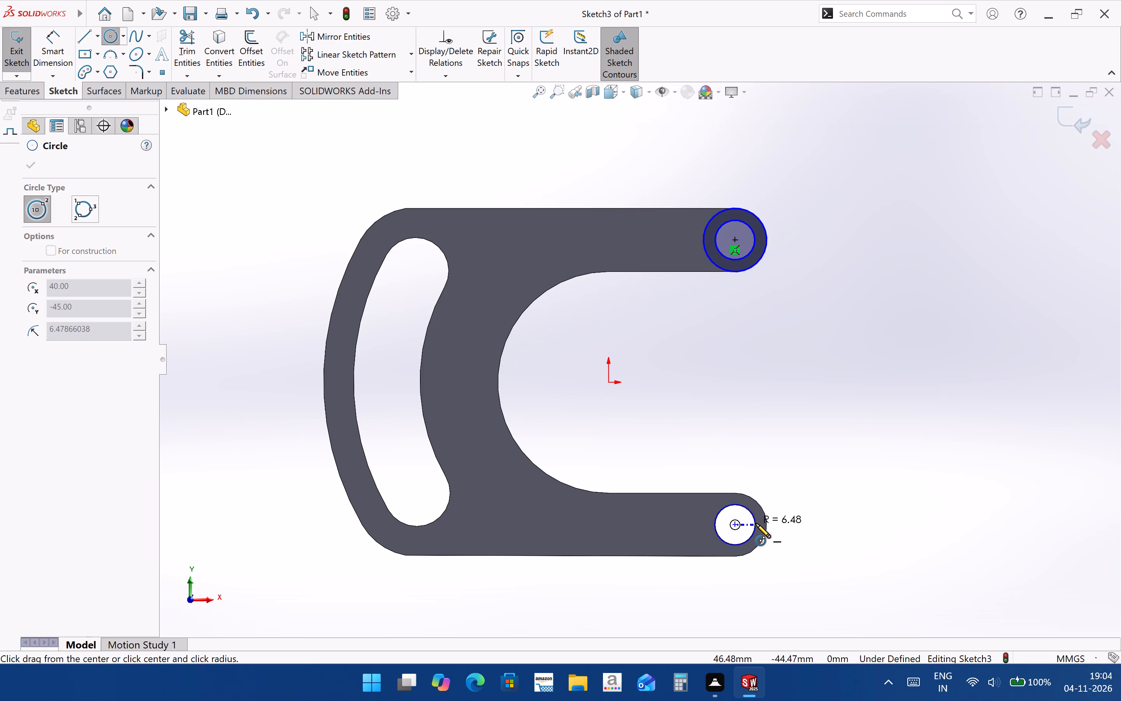
{"action": "scroll", "coordinate": [750, 524], "scroll_direction": "down", "scroll_amount": 4}
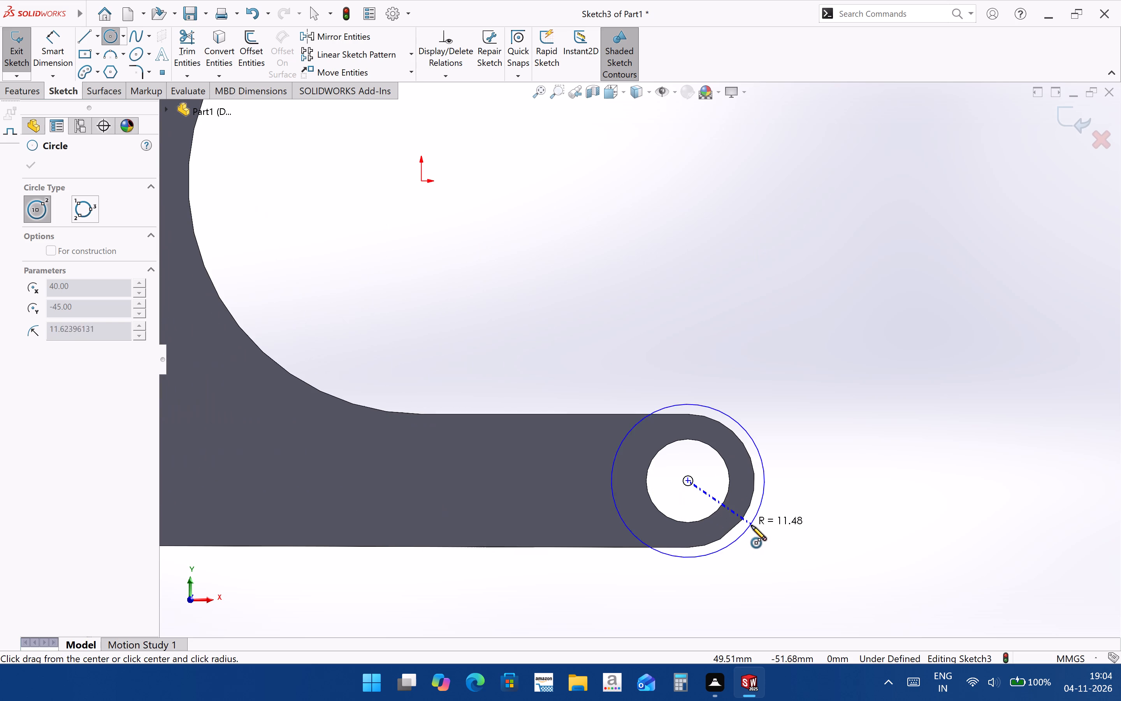
{"action": "left_click", "coordinate": [726, 500]}
{"action": "left_click", "coordinate": [689, 481]}
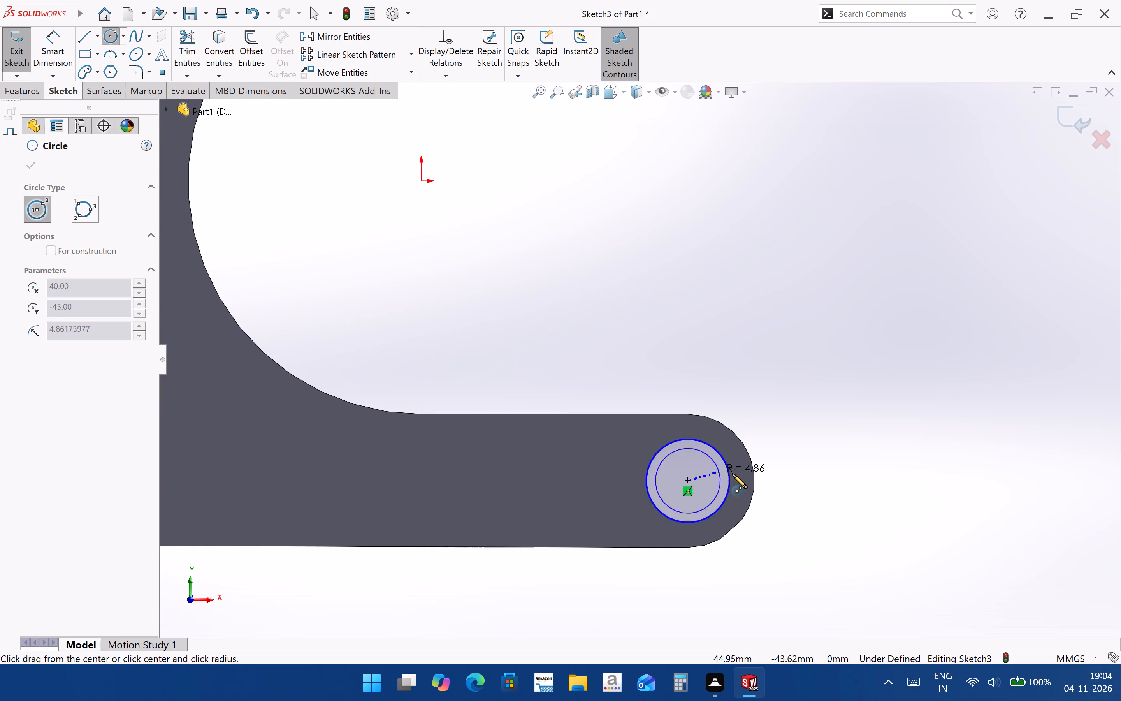
{"action": "left_click", "coordinate": [754, 487]}
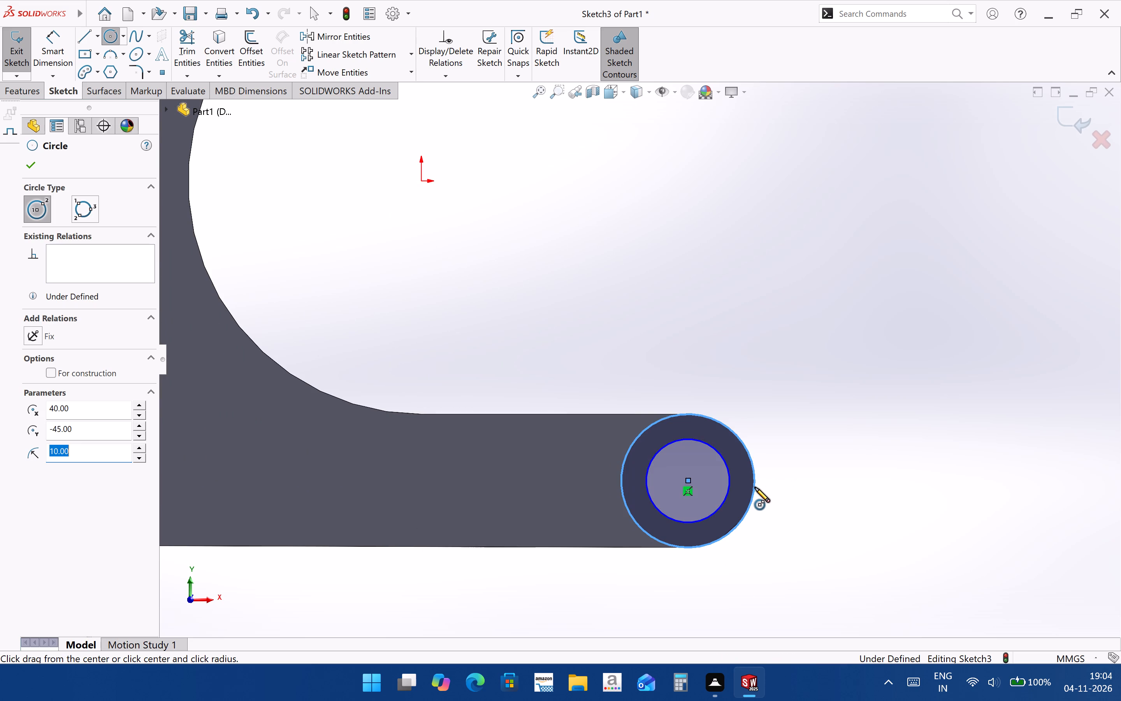
Extrude the ring profiles around both end holes as a blind boss 3 mm deep, merged with the plate.
{"action": "scroll", "coordinate": [707, 469], "scroll_direction": "up", "scroll_amount": 6}
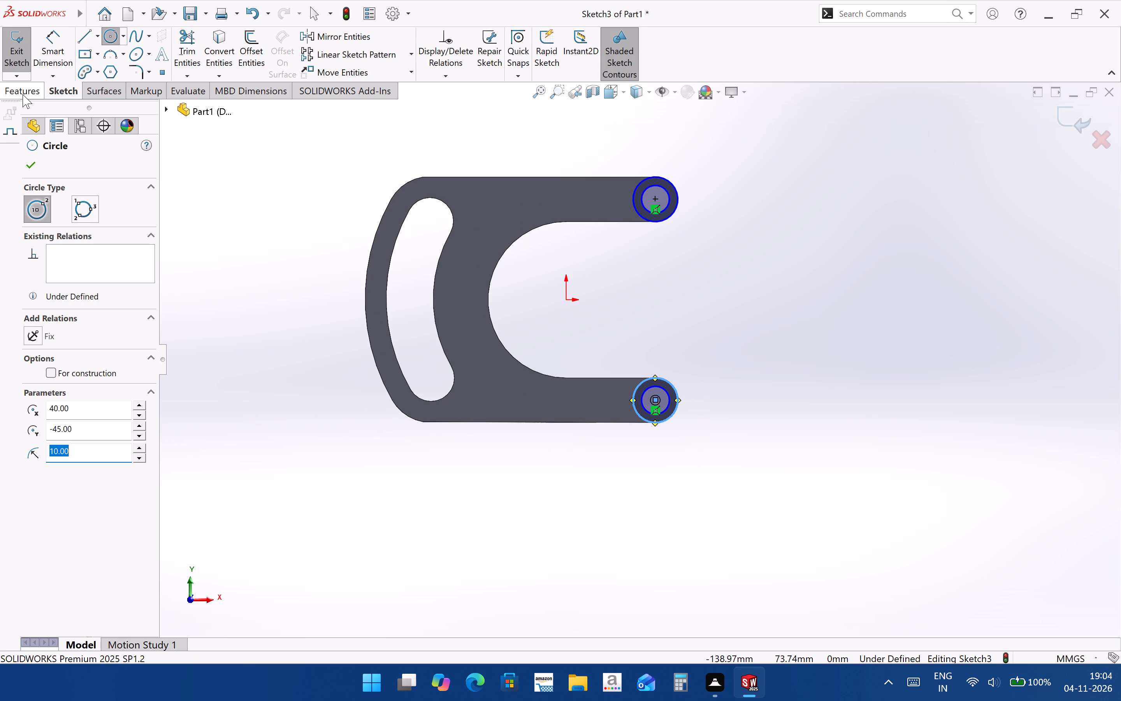
{"action": "left_click", "coordinate": [23, 94]}
{"action": "left_click", "coordinate": [27, 66]}
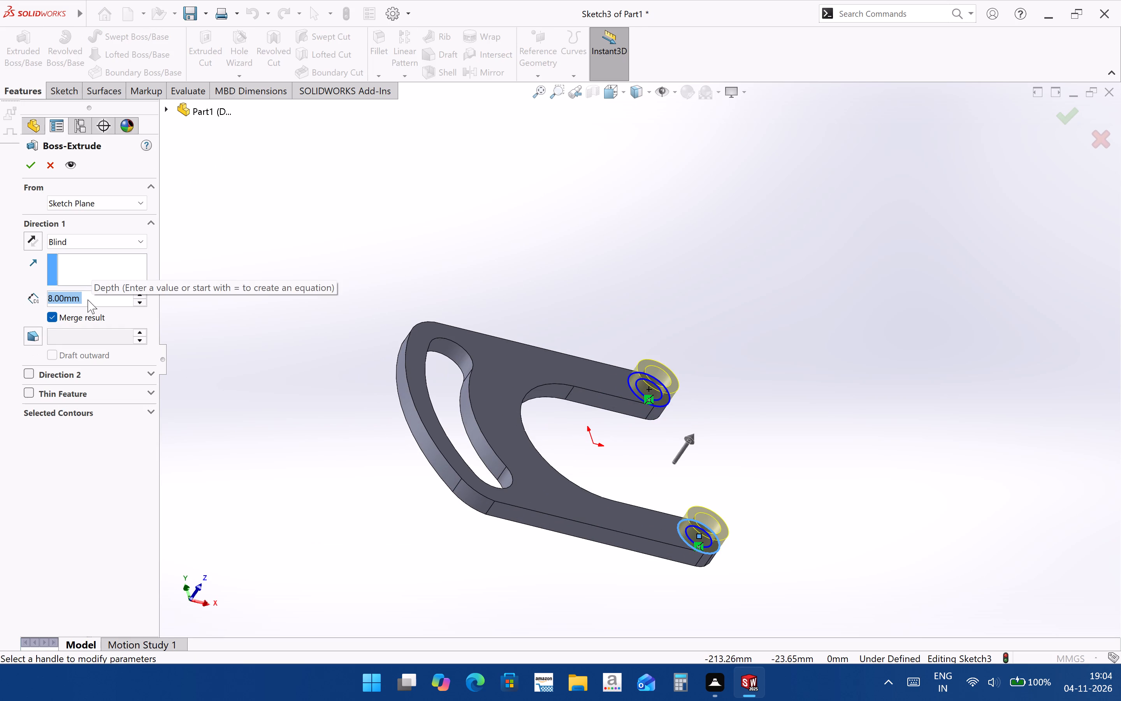
{"action": "key", "text": "3"}
{"action": "key", "text": "Return"}
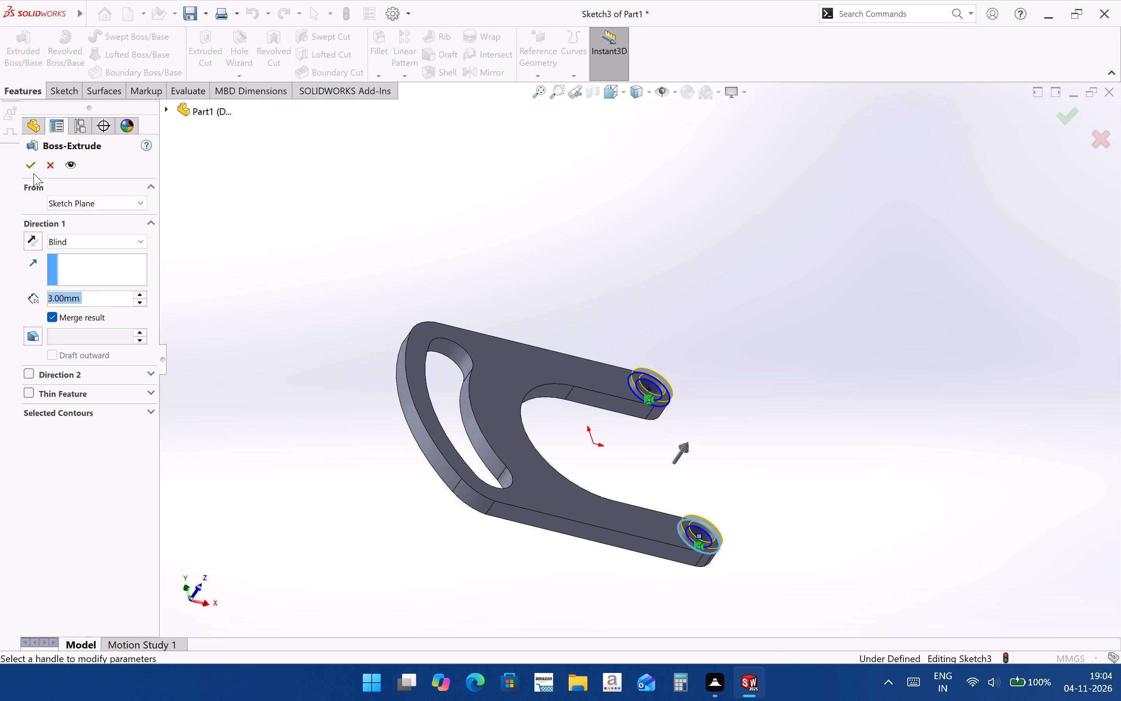
{"action": "left_click", "coordinate": [33, 173]}
{"action": "left_click", "coordinate": [860, 435]}
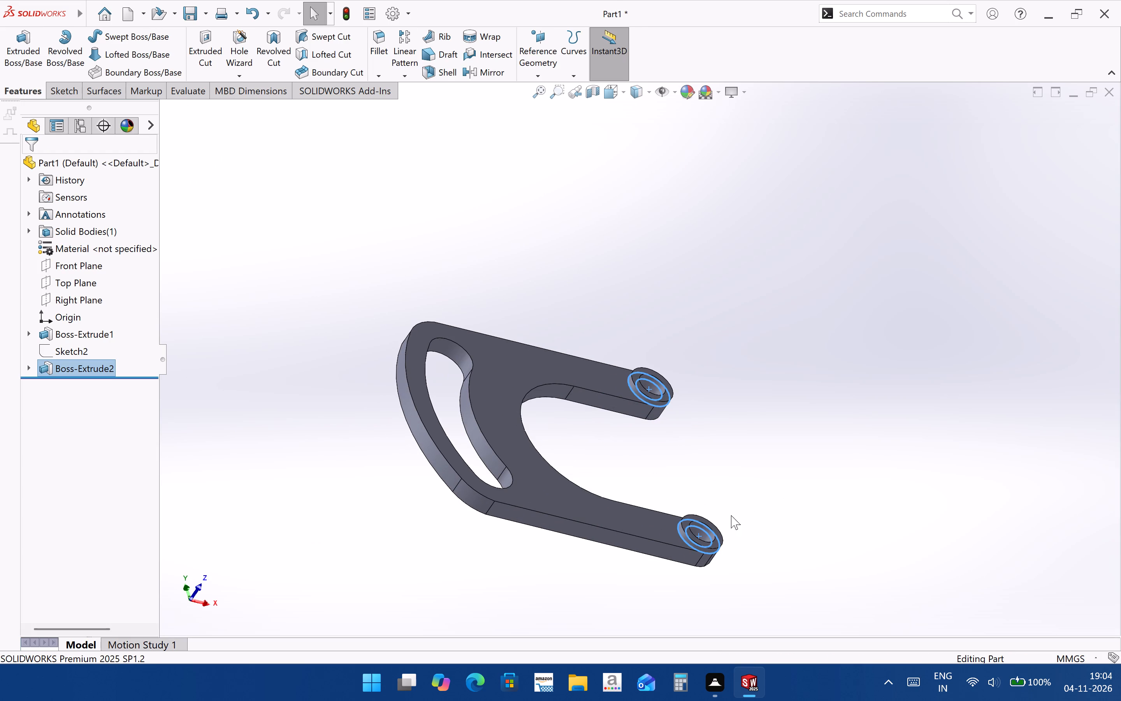
Inspect the raised rings and side faces at both arm ends, along with the circle sketch behind the rings.
{"action": "middle_click_drag", "start_coordinate": [719, 506], "coordinate": [678, 419]}
{"action": "scroll", "coordinate": [702, 483], "scroll_direction": "down", "scroll_amount": 3}
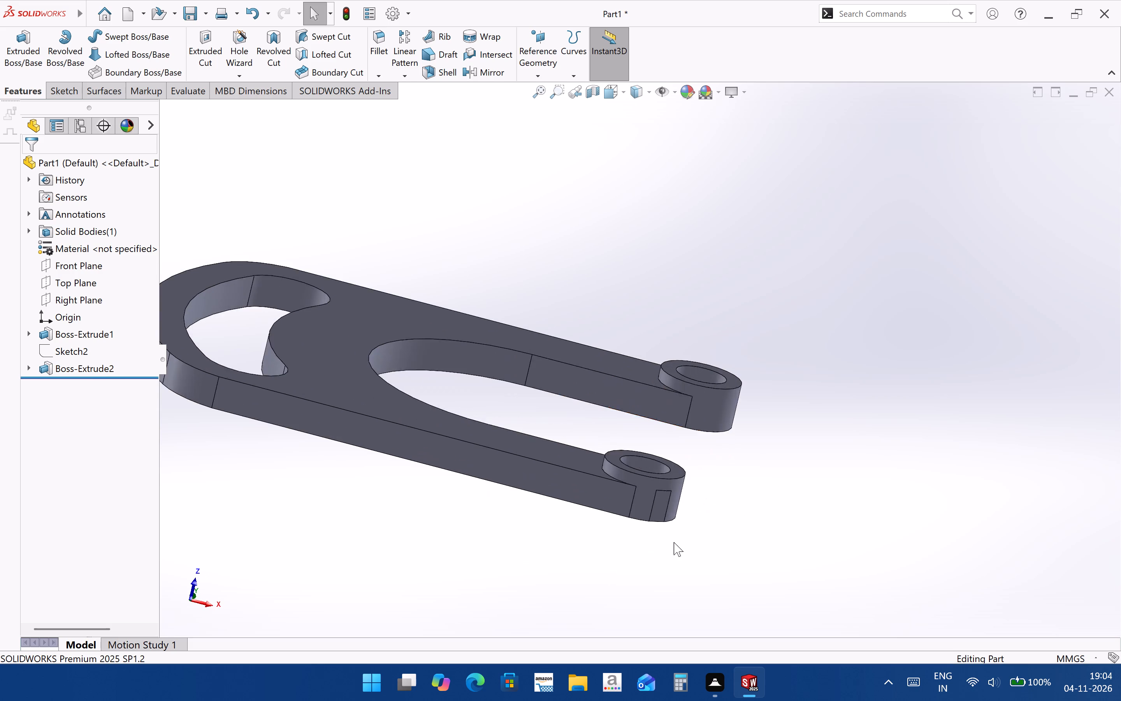
{"action": "scroll", "coordinate": [674, 542], "scroll_direction": "down", "scroll_amount": 4}
{"action": "middle_click_drag", "start_coordinate": [622, 467], "coordinate": [606, 417]}
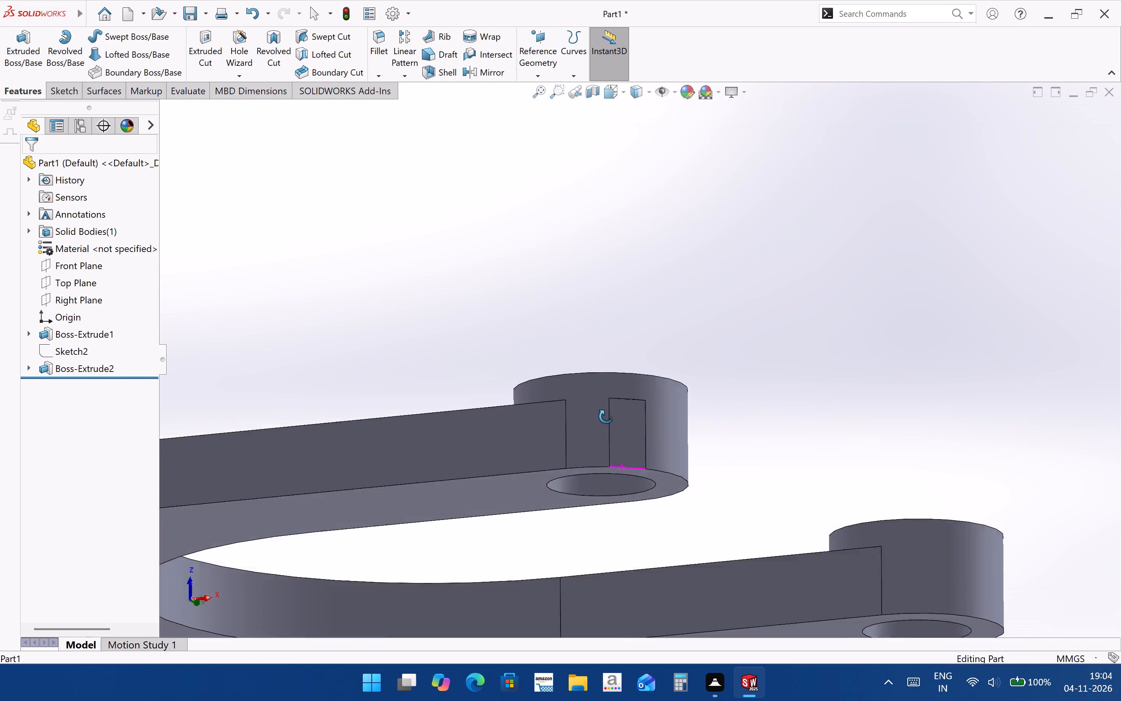
{"action": "middle_click_drag", "start_coordinate": [606, 417], "coordinate": [608, 458]}
{"action": "scroll", "coordinate": [666, 497], "scroll_direction": "up", "scroll_amount": 3}
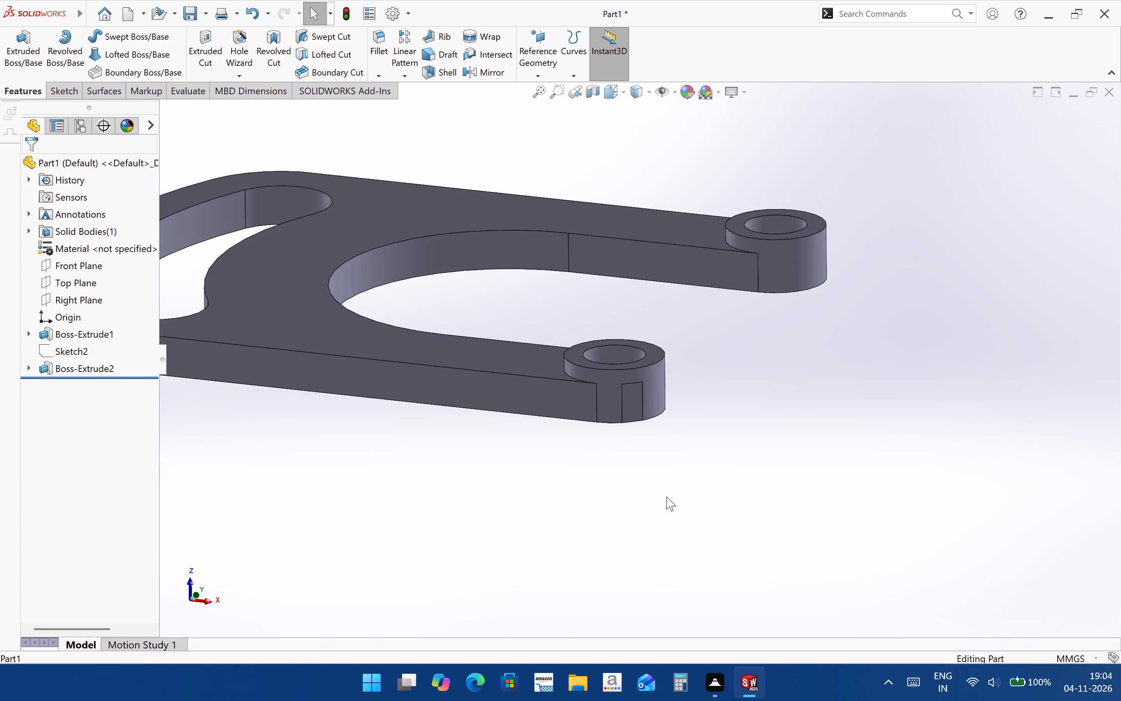
{"action": "middle_click_drag", "start_coordinate": [626, 440], "coordinate": [649, 493]}
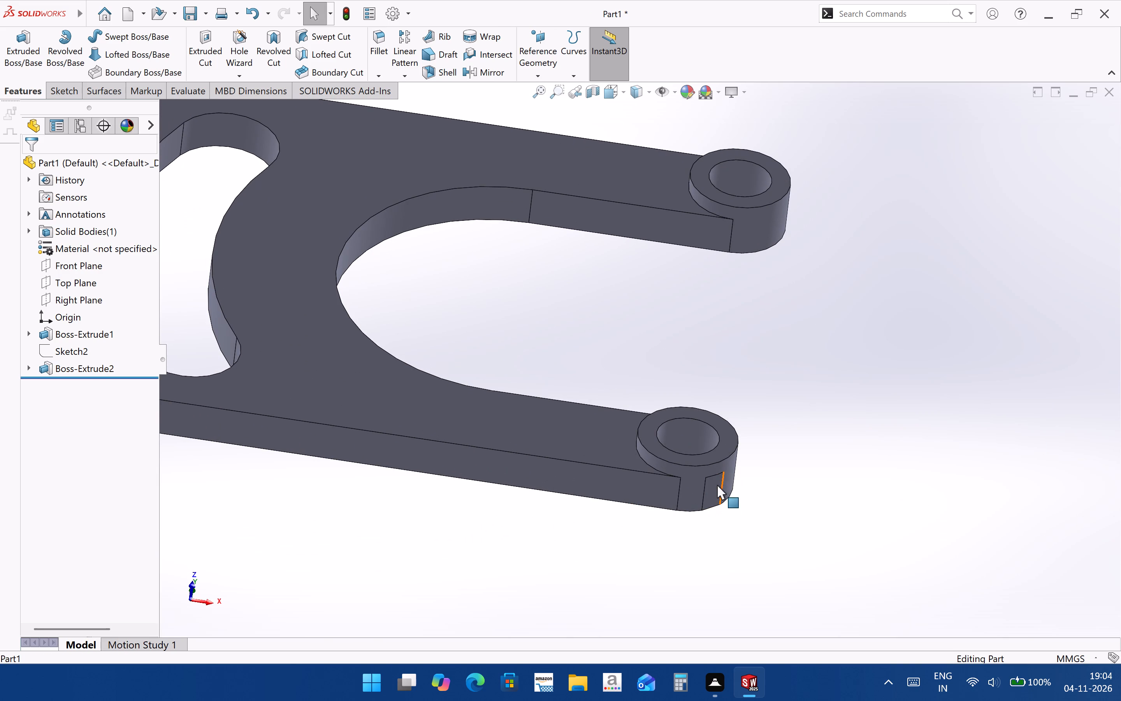
{"action": "left_click", "coordinate": [27, 370]}
{"action": "left_click", "coordinate": [79, 393]}
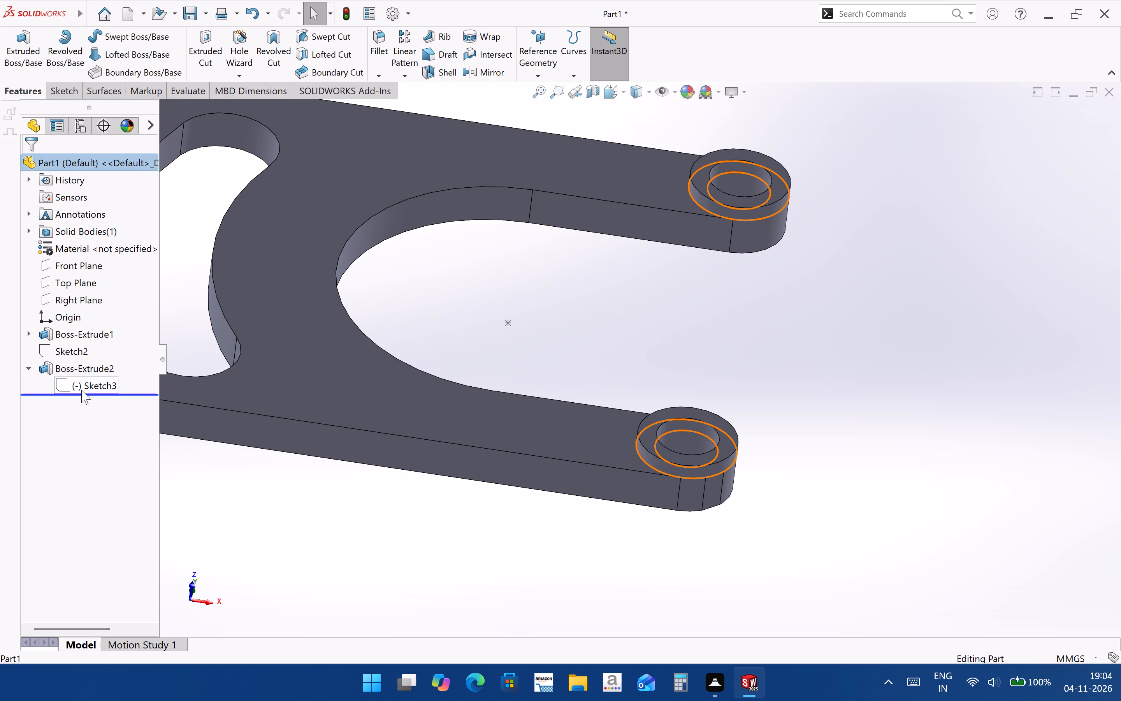
{"action": "left_click", "coordinate": [81, 390]}
{"action": "left_click", "coordinate": [537, 248]}
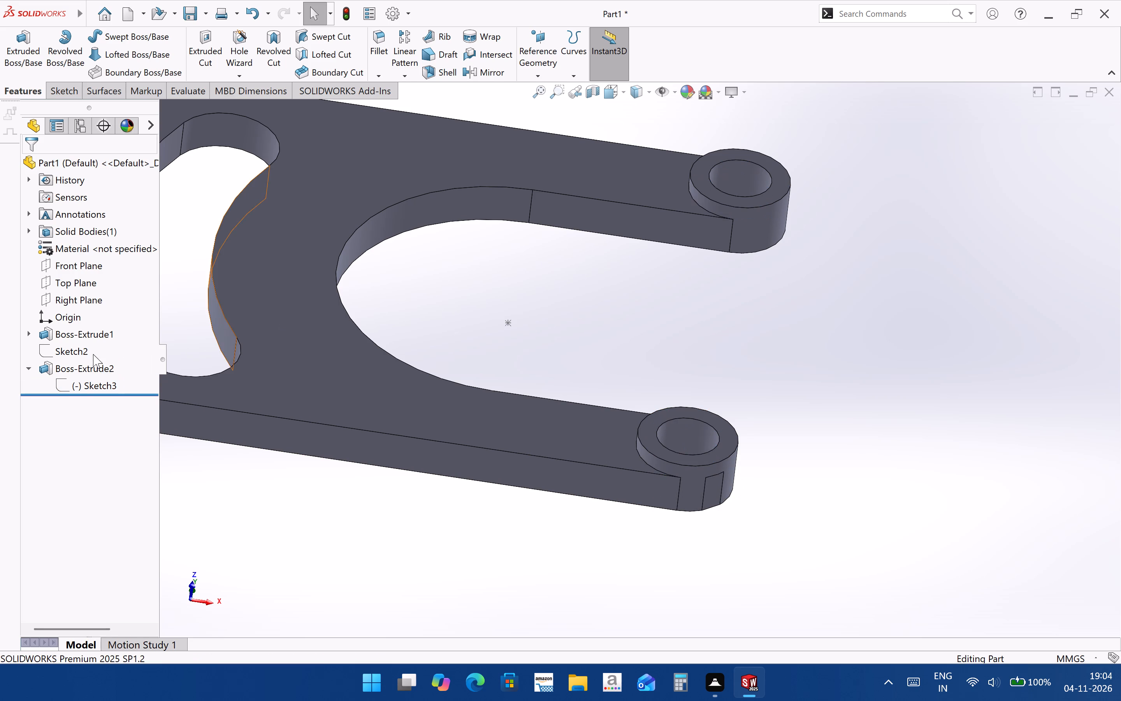
Open the plate outline sketch, Sketch2, for editing and examine the outline around the lower arm's end.
{"action": "left_click", "coordinate": [55, 341]}
{"action": "left_click", "coordinate": [64, 347]}
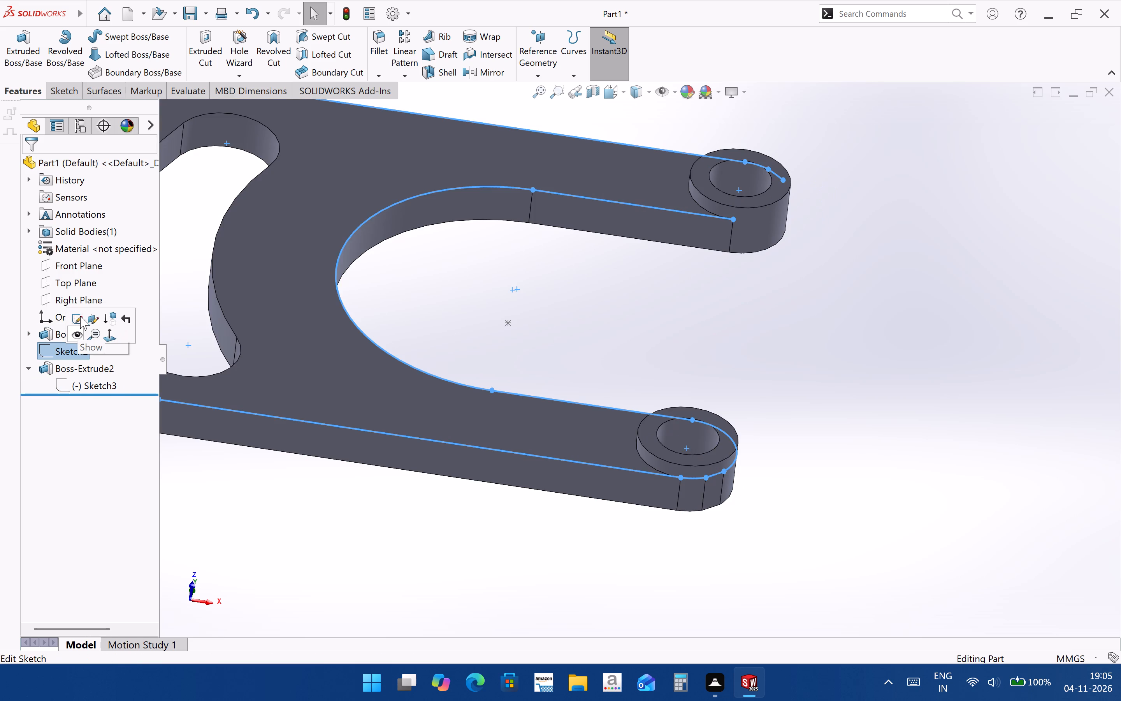
{"action": "left_click", "coordinate": [78, 313]}
{"action": "middle_click_drag", "start_coordinate": [933, 574], "coordinate": [876, 530]}
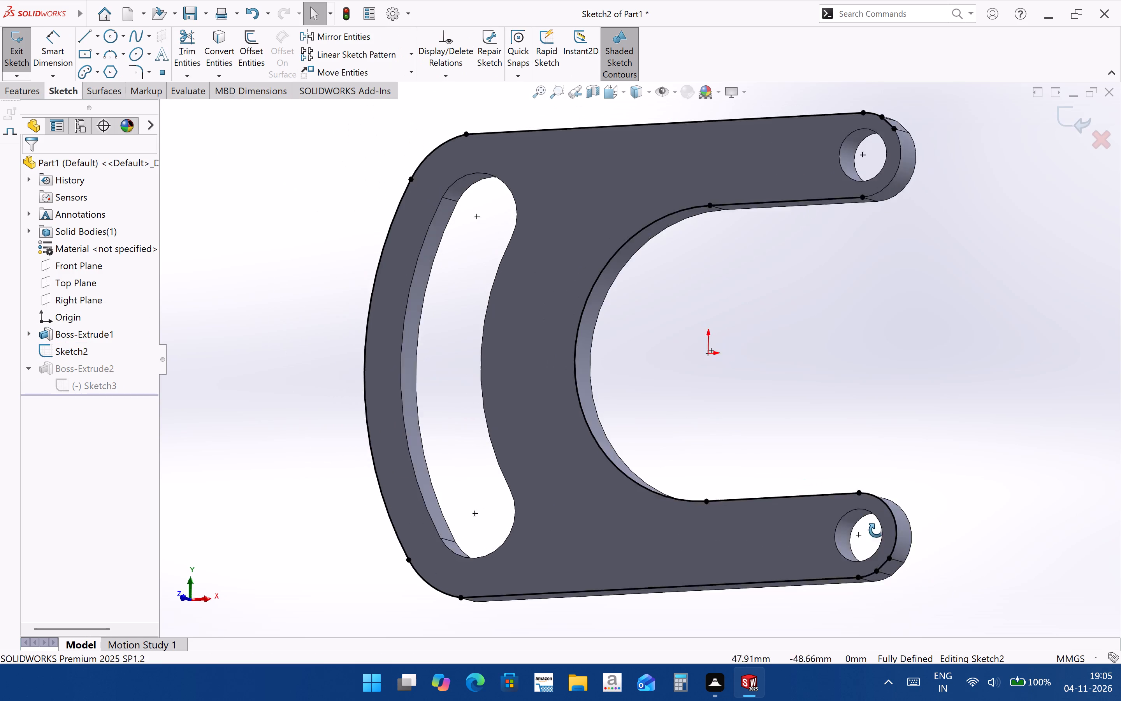
{"action": "middle_click_drag", "start_coordinate": [876, 530], "coordinate": [866, 392]}
{"action": "scroll", "coordinate": [796, 245], "scroll_direction": "down", "scroll_amount": 1}
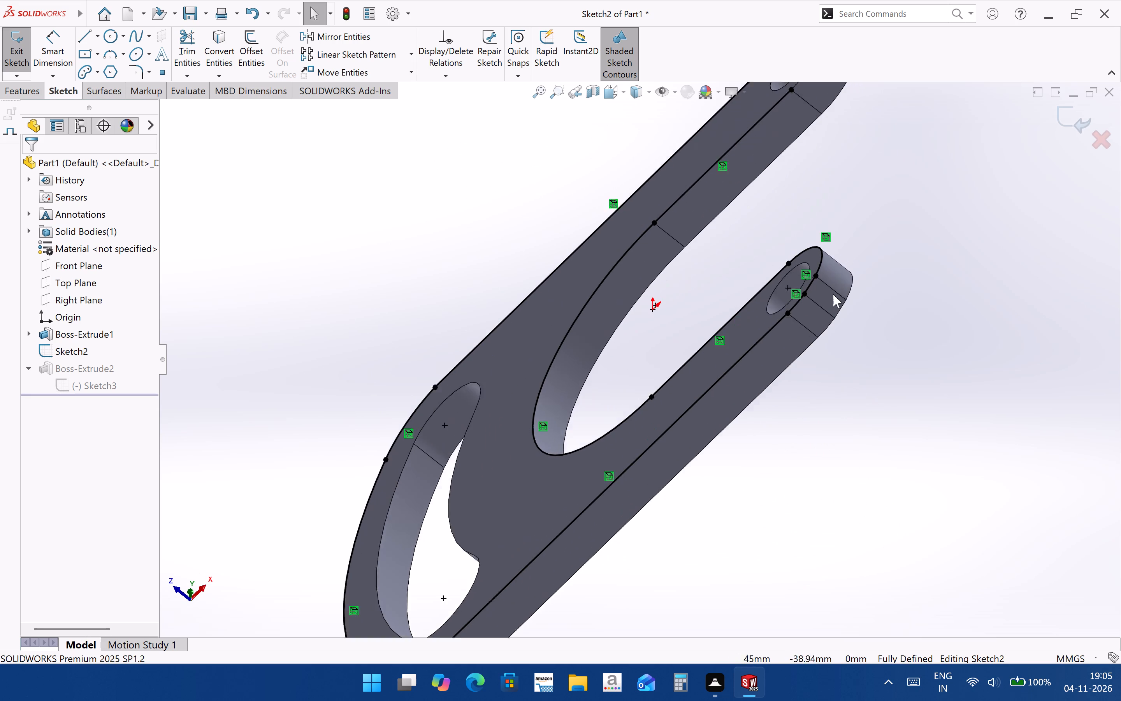
{"action": "scroll", "coordinate": [833, 294], "scroll_direction": "down", "scroll_amount": 4}
{"action": "middle_click_drag", "start_coordinate": [766, 331], "coordinate": [793, 373]}
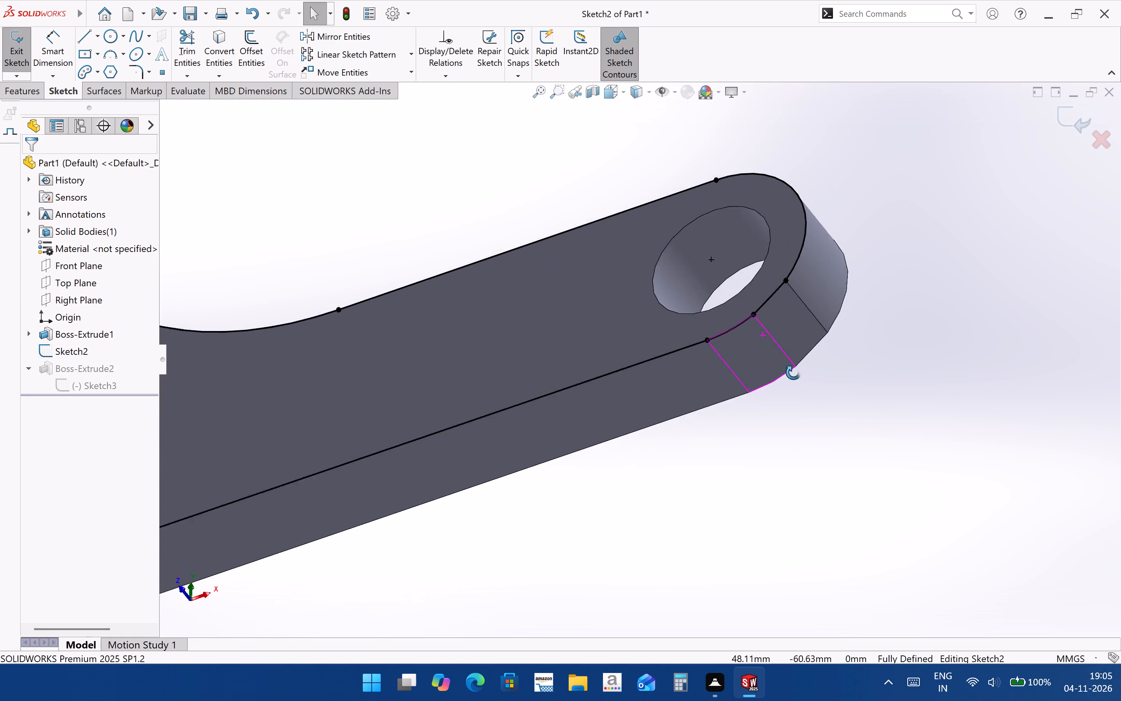
{"action": "middle_click_drag", "start_coordinate": [793, 373], "coordinate": [829, 402]}
{"action": "scroll", "coordinate": [829, 402], "scroll_direction": "up", "scroll_amount": 8}
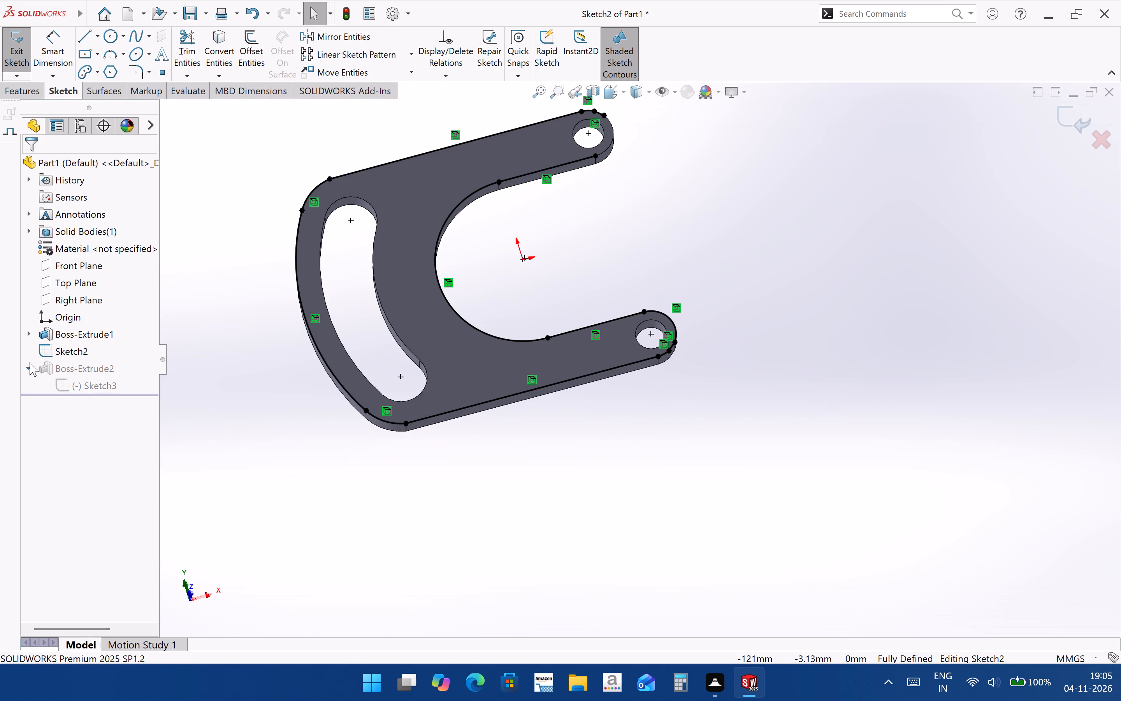
{"action": "scroll", "coordinate": [750, 396], "scroll_direction": "up", "scroll_amount": 4}
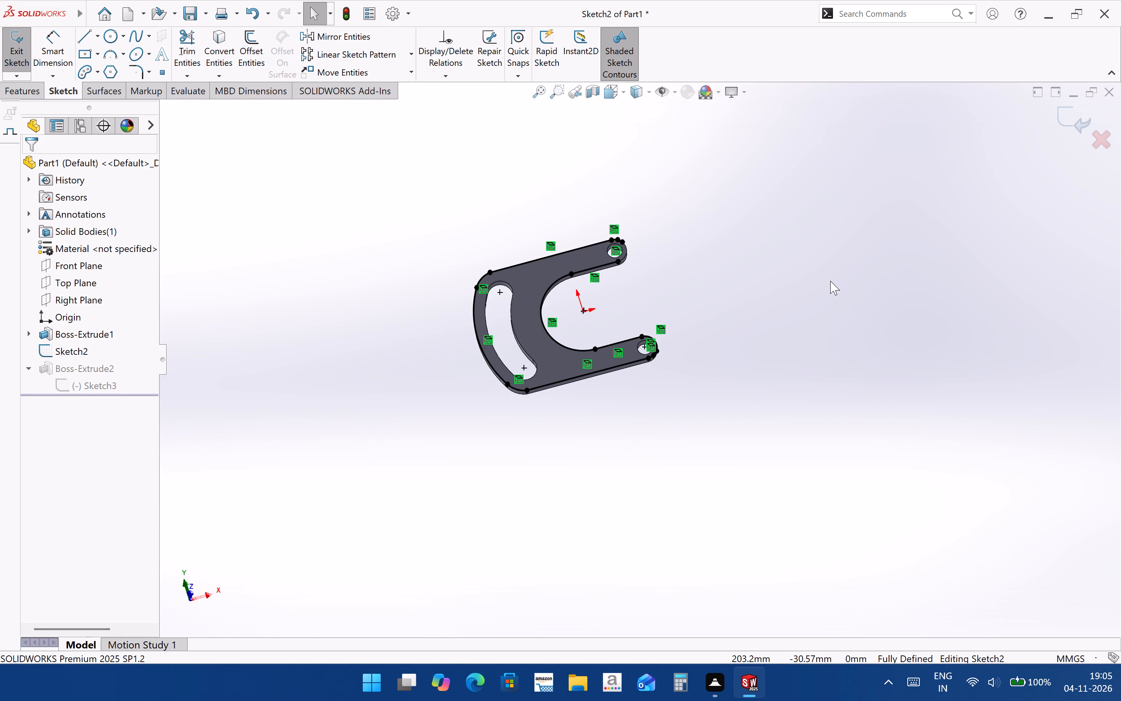
{"action": "key", "text": "ctrl+8"}
{"action": "scroll", "coordinate": [538, 356], "scroll_direction": "up", "scroll_amount": 3}
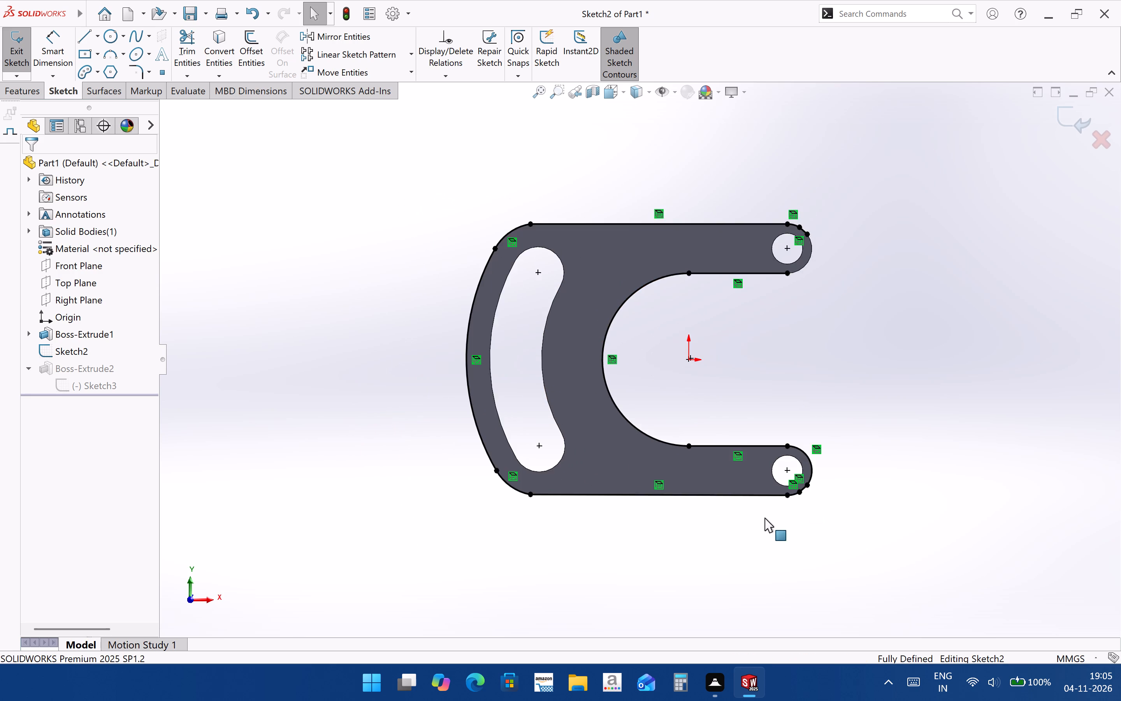
Delete the short cut-off segment and the small adjoining arc at the outer corner of the lower arm's rounded end.
{"action": "scroll", "coordinate": [831, 475], "scroll_direction": "down", "scroll_amount": 4}
{"action": "scroll", "coordinate": [747, 465], "scroll_direction": "up", "scroll_amount": 3}
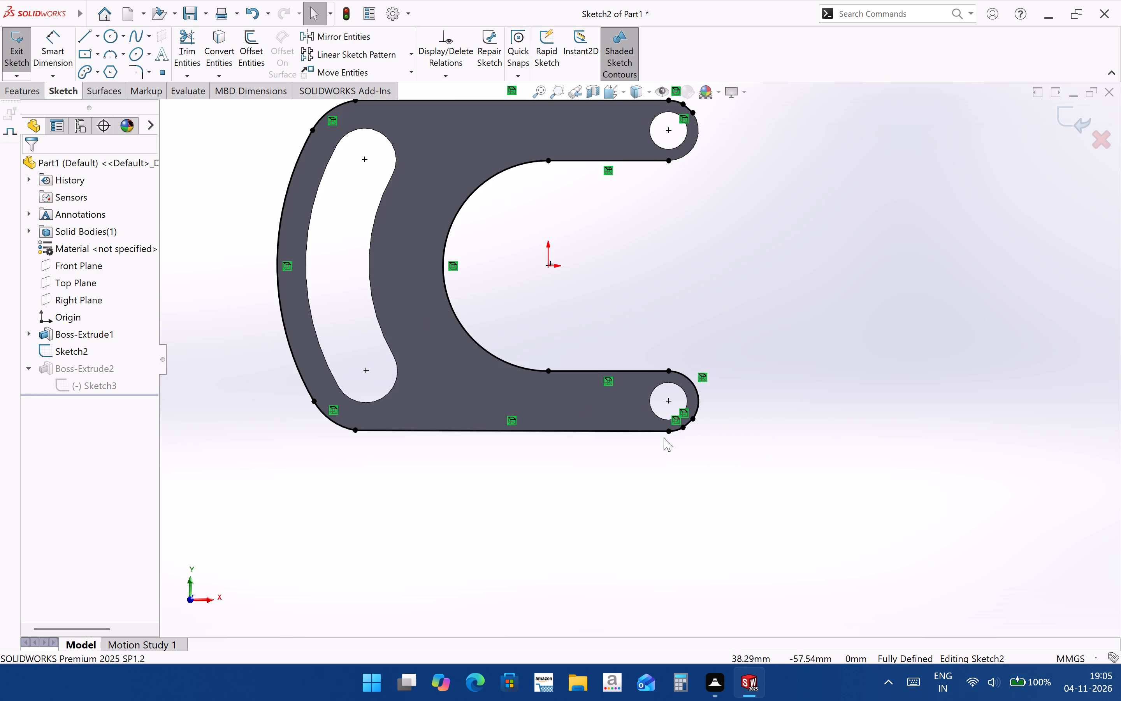
{"action": "scroll", "coordinate": [666, 434], "scroll_direction": "down", "scroll_amount": 12}
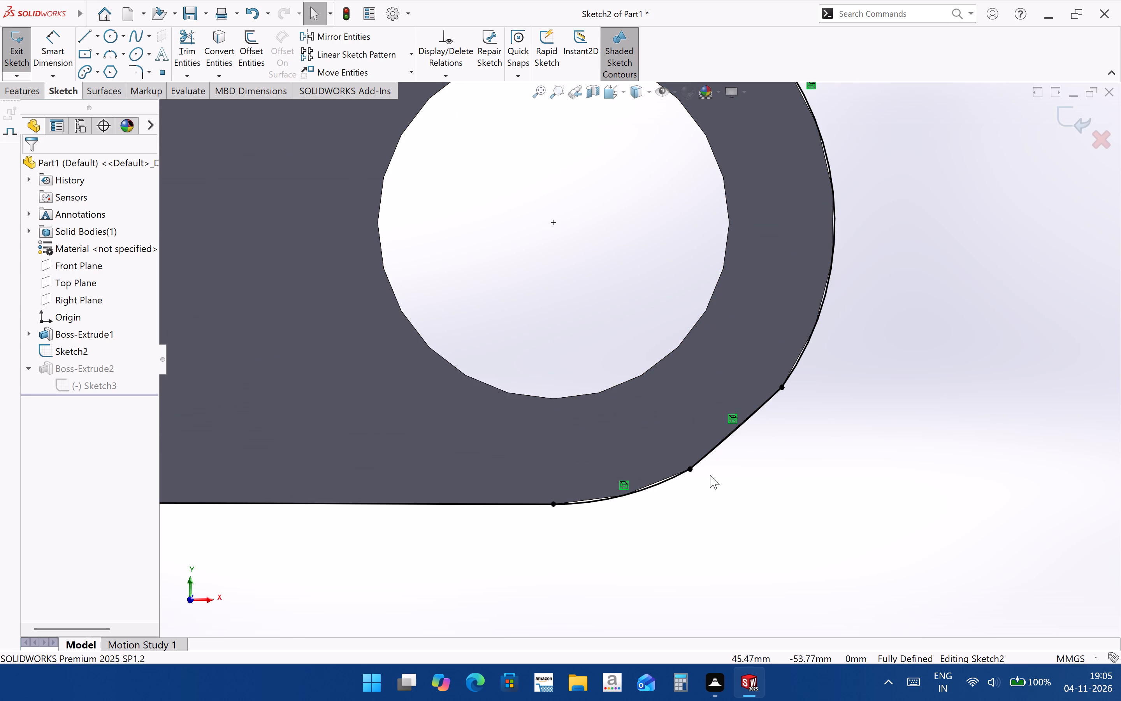
{"action": "left_click", "coordinate": [737, 429]}
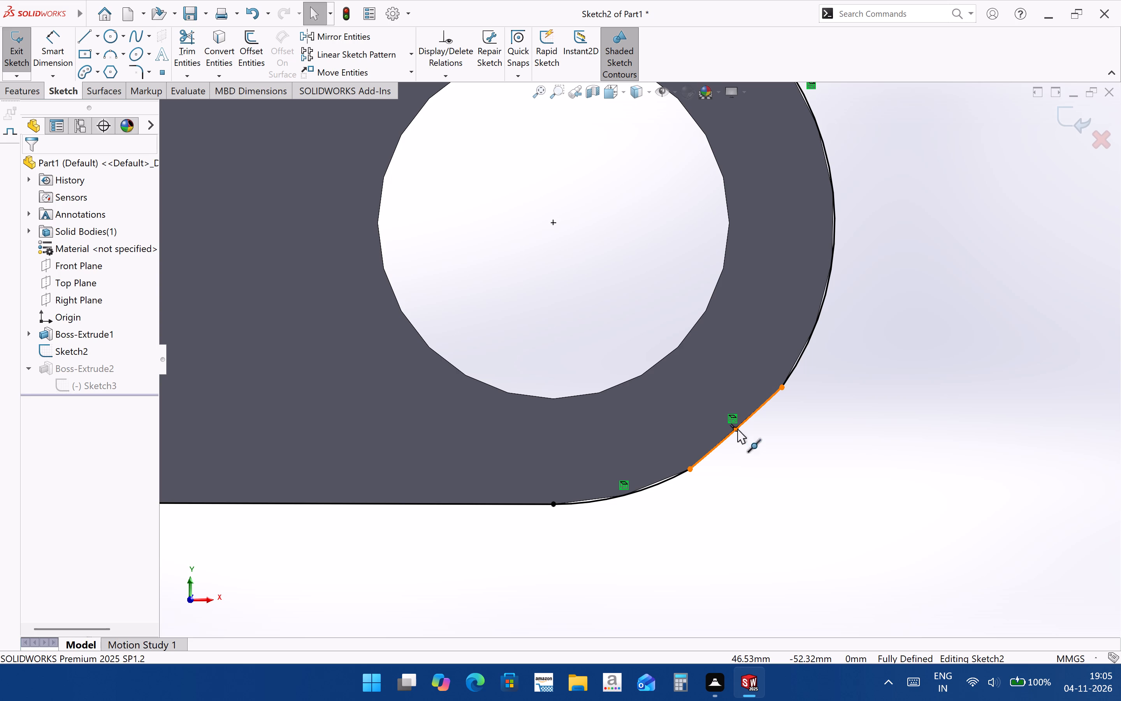
{"action": "key", "text": "Delete"}
{"action": "left_click", "coordinate": [734, 347]}
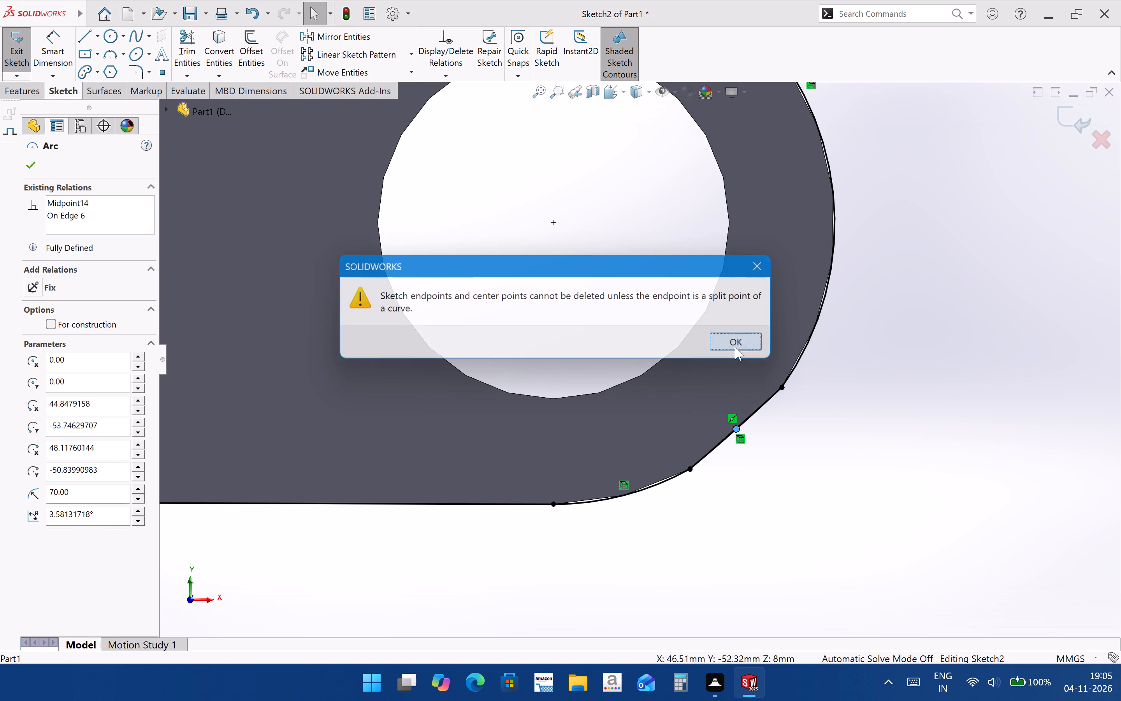
{"action": "left_click", "coordinate": [708, 453]}
{"action": "key", "text": "Delete"}
{"action": "left_click", "coordinate": [664, 479]}
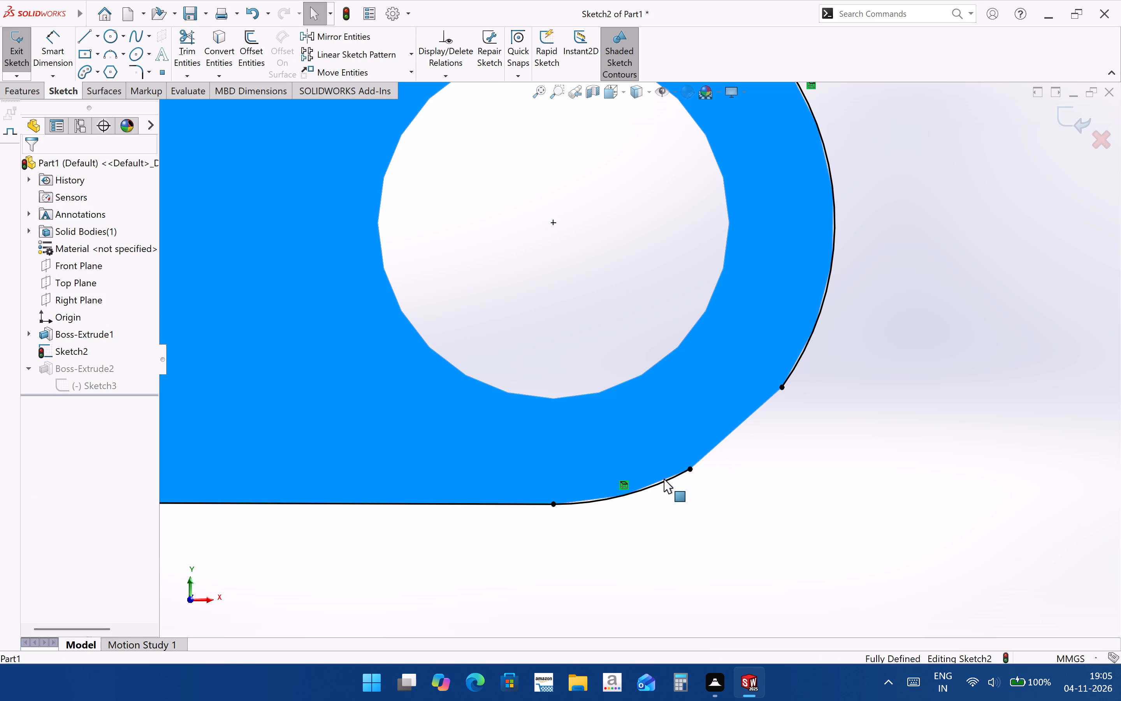
{"action": "key", "text": "Delete"}
{"action": "left_click", "coordinate": [651, 485]}
{"action": "key", "text": "Delete"}
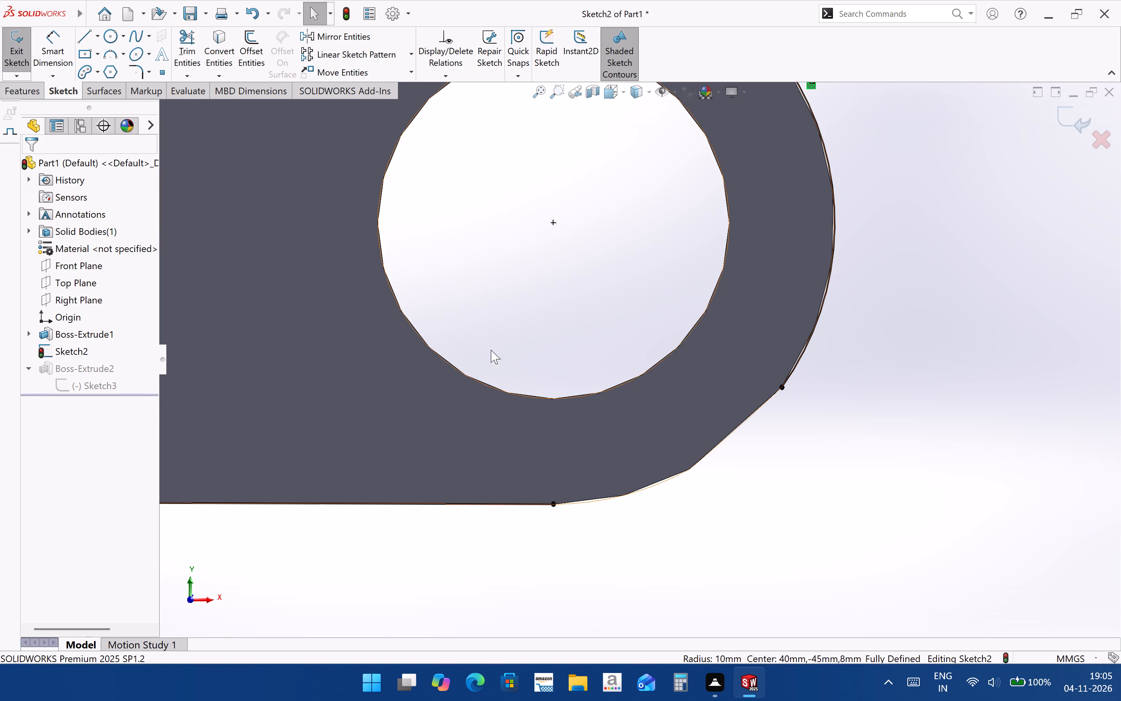
Extend the lower arm's remaining end arc to meet the arm's outer straight edge, and exit the sketch.
{"action": "left_click", "coordinate": [202, 76]}
{"action": "left_click", "coordinate": [205, 112]}
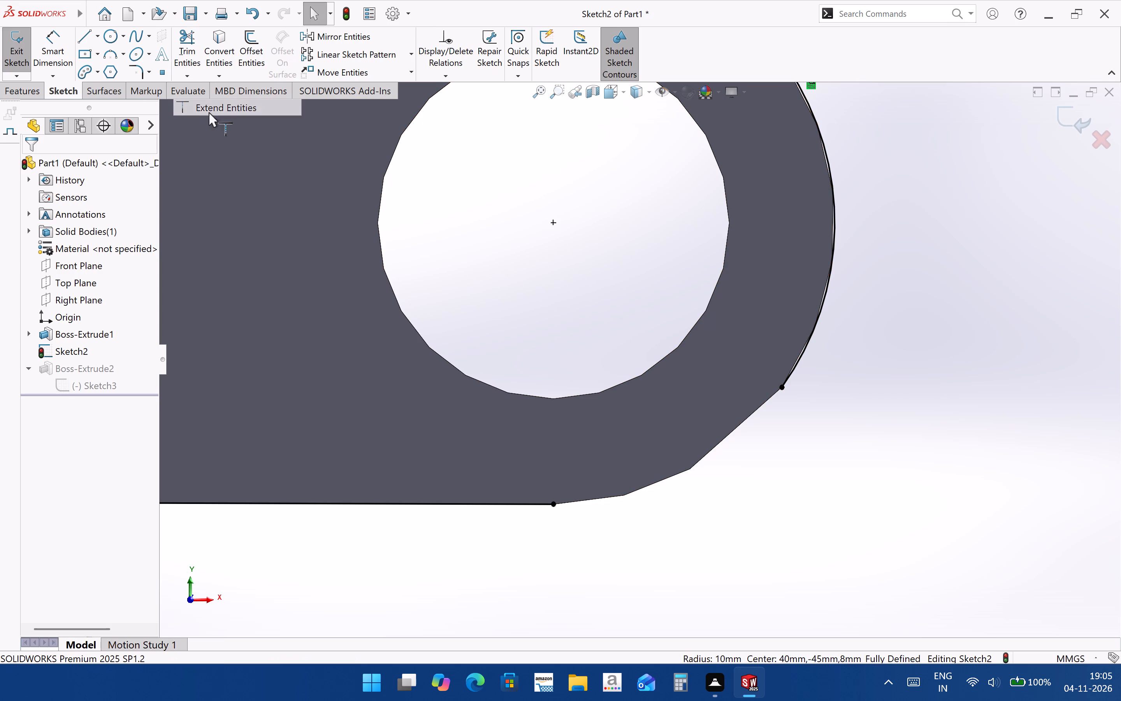
{"action": "left_click", "coordinate": [785, 380]}
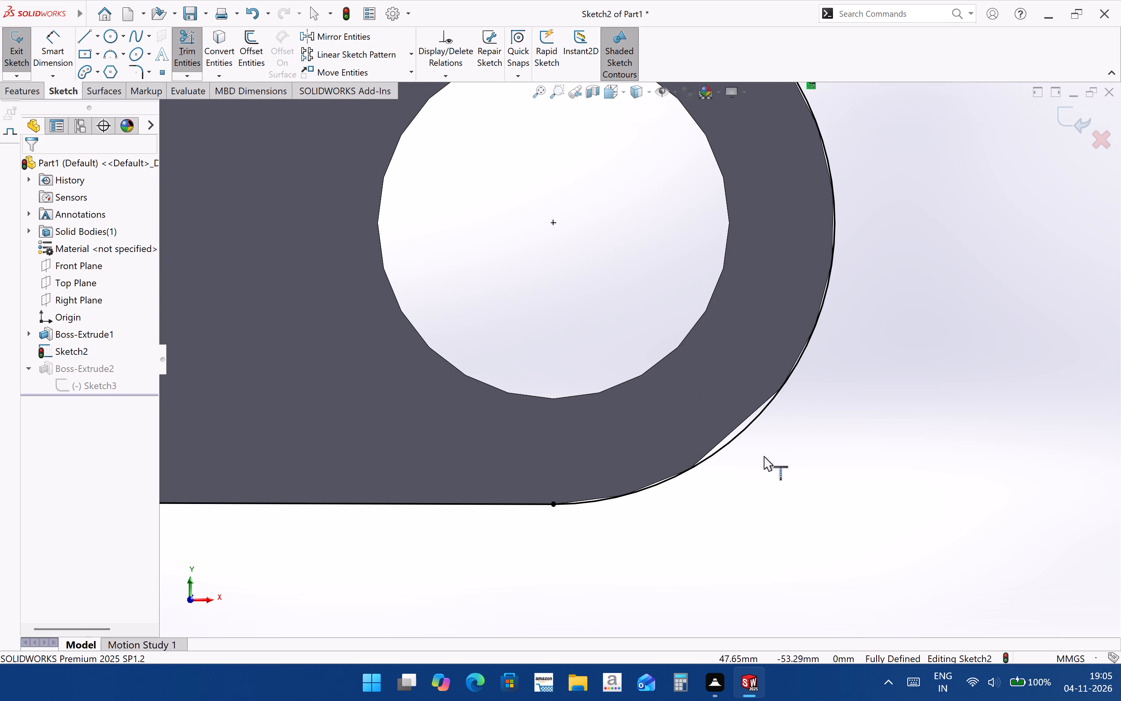
{"action": "left_click", "coordinate": [1072, 124]}
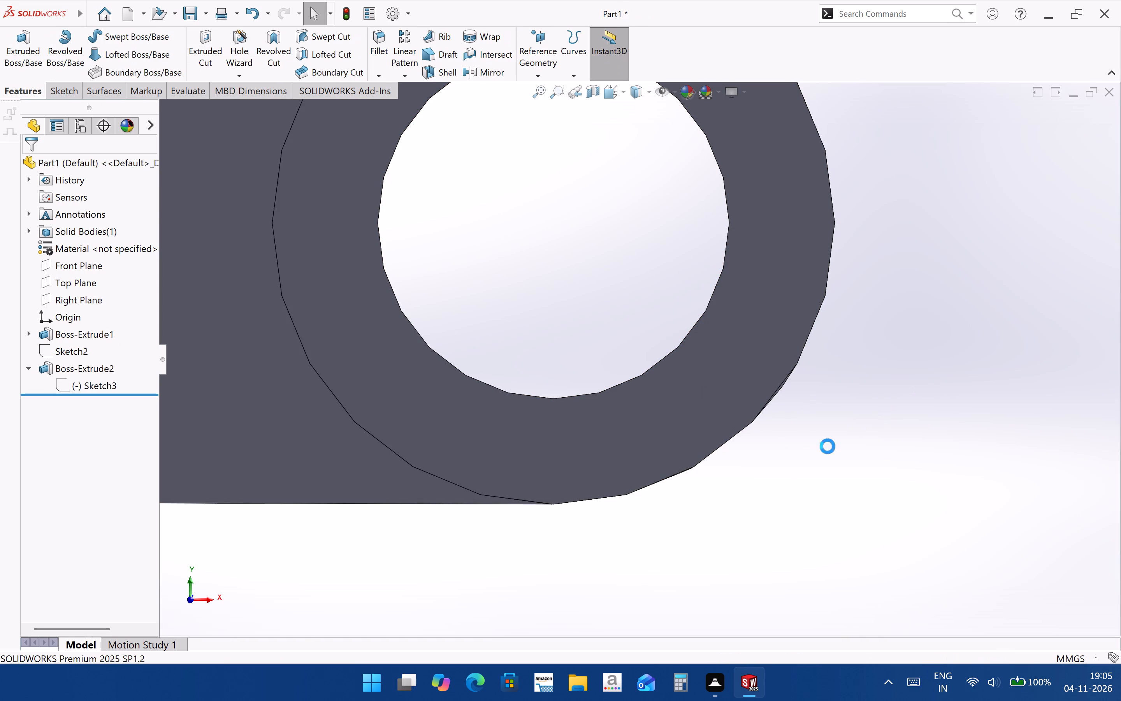
Inspect the side faces below the raised rings at both arm ends.
{"action": "scroll", "coordinate": [826, 458], "scroll_direction": "up", "scroll_amount": 4}
{"action": "middle_click_drag", "start_coordinate": [740, 435], "coordinate": [728, 275]}
{"action": "scroll", "coordinate": [740, 288], "scroll_direction": "up", "scroll_amount": 1}
{"action": "scroll", "coordinate": [766, 448], "scroll_direction": "up", "scroll_amount": 9}
{"action": "middle_click_drag", "start_coordinate": [729, 316], "coordinate": [577, 398]}
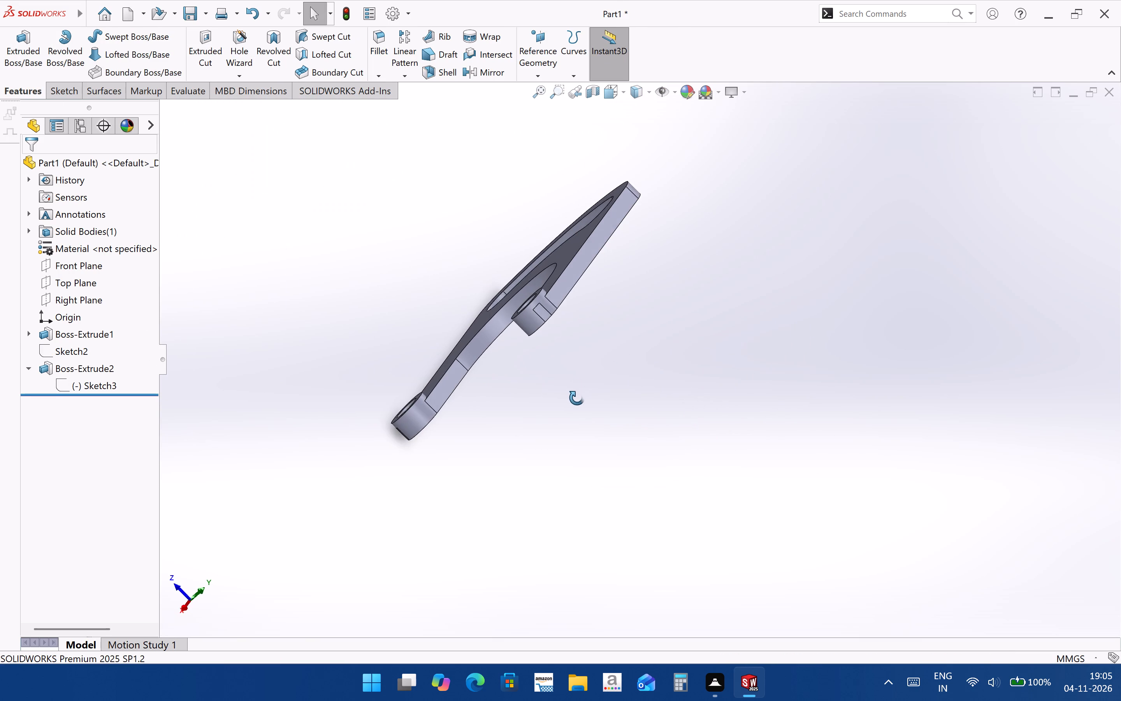
{"action": "middle_click_drag", "start_coordinate": [577, 398], "coordinate": [708, 301]}
{"action": "scroll", "coordinate": [616, 338], "scroll_direction": "down", "scroll_amount": 6}
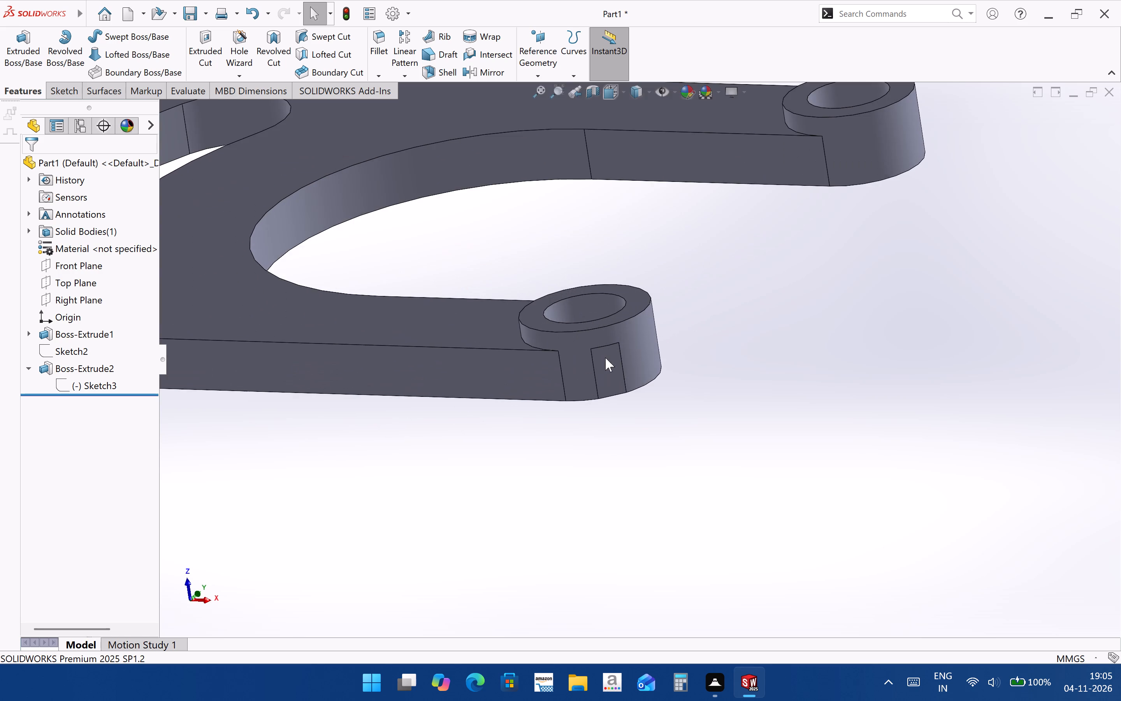
{"action": "scroll", "coordinate": [657, 411], "scroll_direction": "up", "scroll_amount": 4}
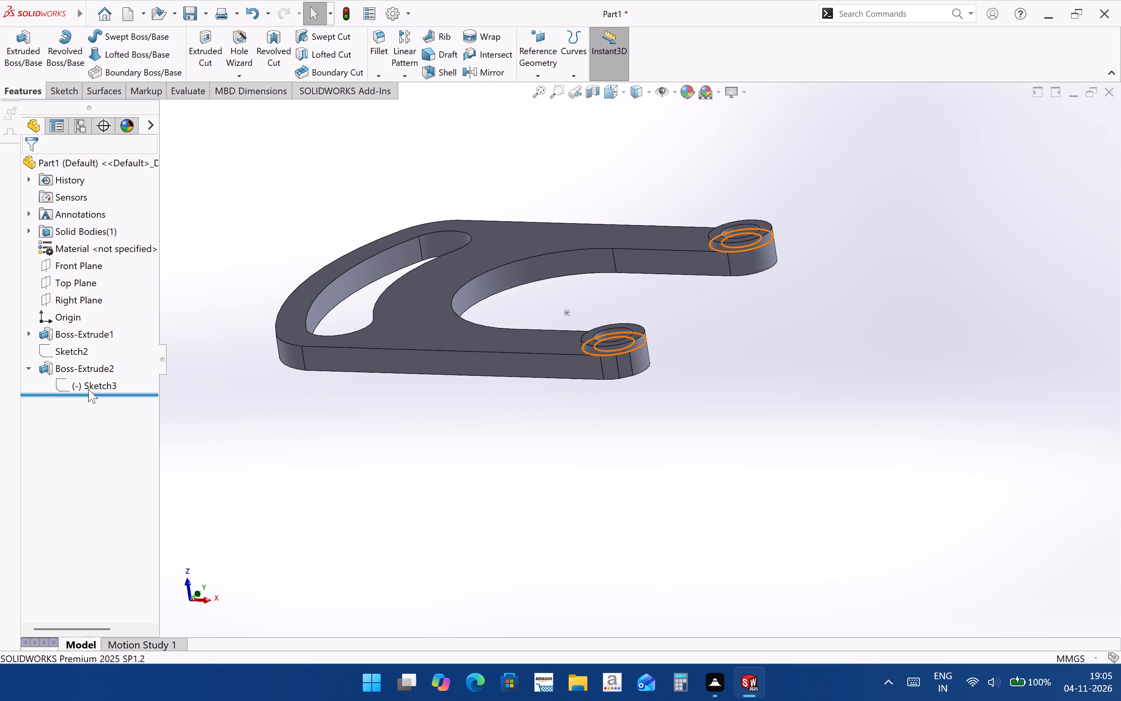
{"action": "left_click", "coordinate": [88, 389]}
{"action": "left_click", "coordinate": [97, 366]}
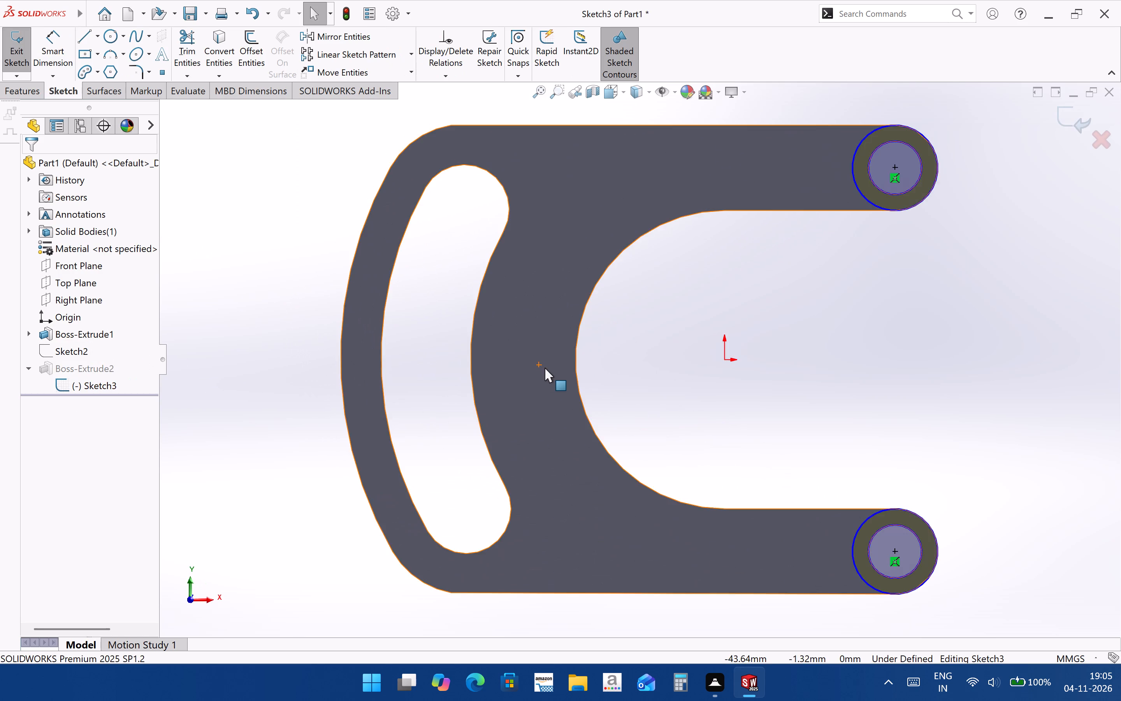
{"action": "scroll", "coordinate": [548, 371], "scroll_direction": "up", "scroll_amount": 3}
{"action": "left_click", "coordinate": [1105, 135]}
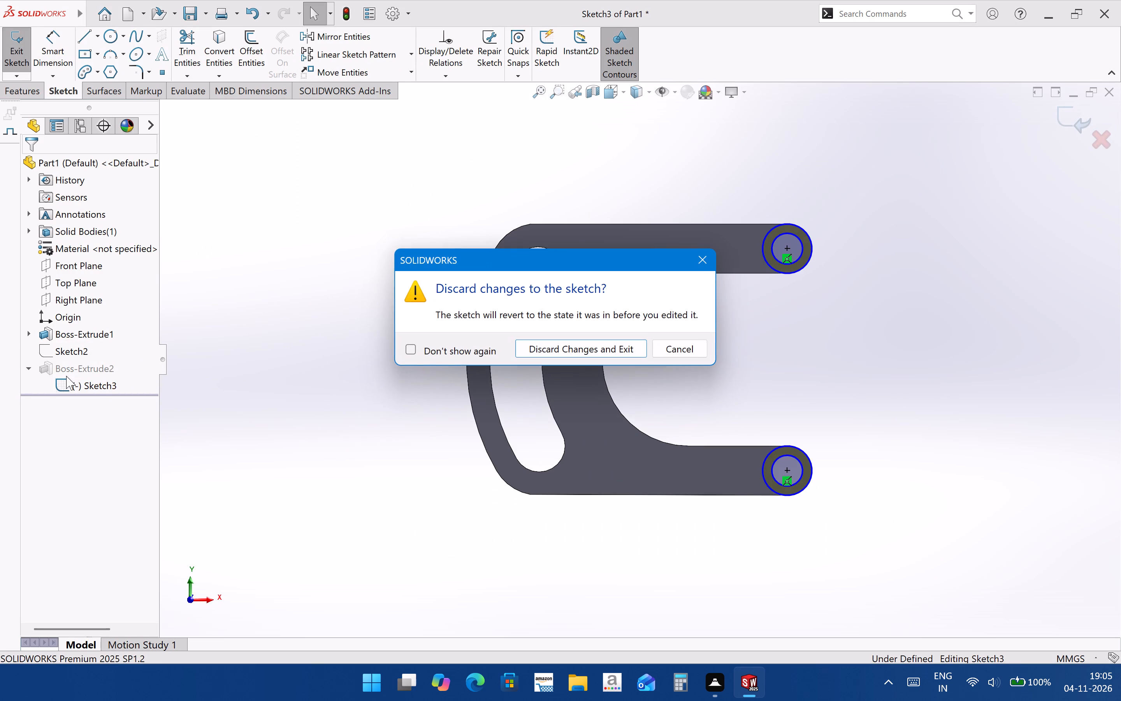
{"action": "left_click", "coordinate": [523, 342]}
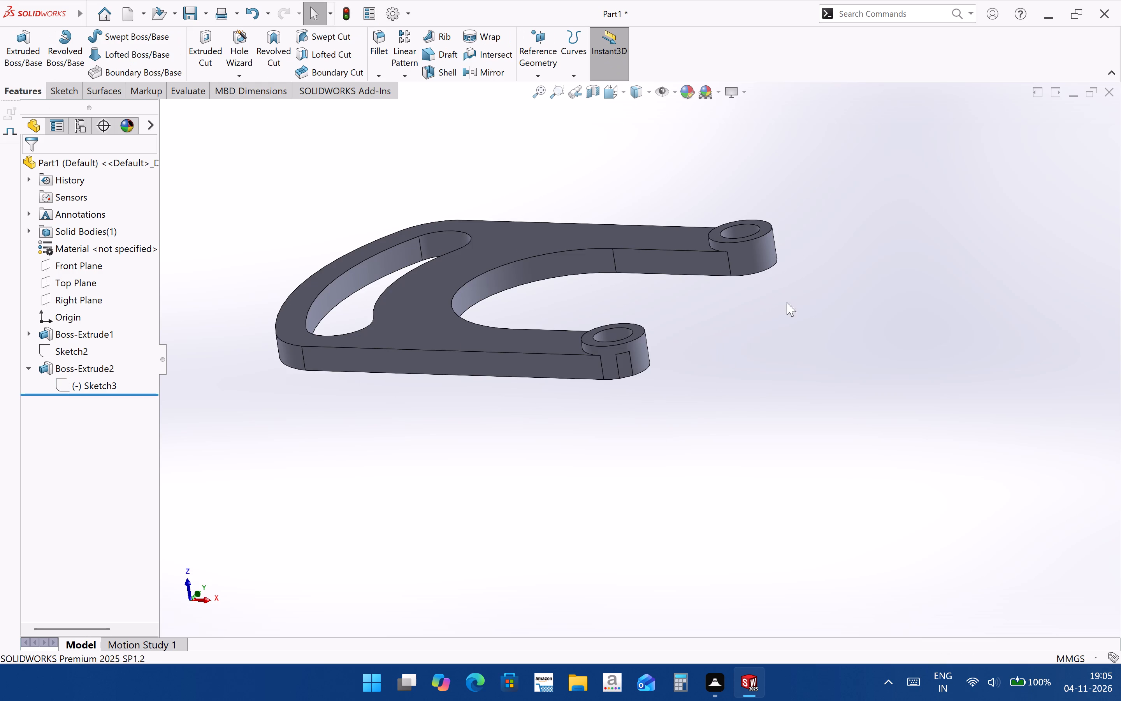
Reopen Sketch2 and delete the small corner arc and the short cut-off segment at the upper arm's rounded end.
{"action": "left_click", "coordinate": [47, 354]}
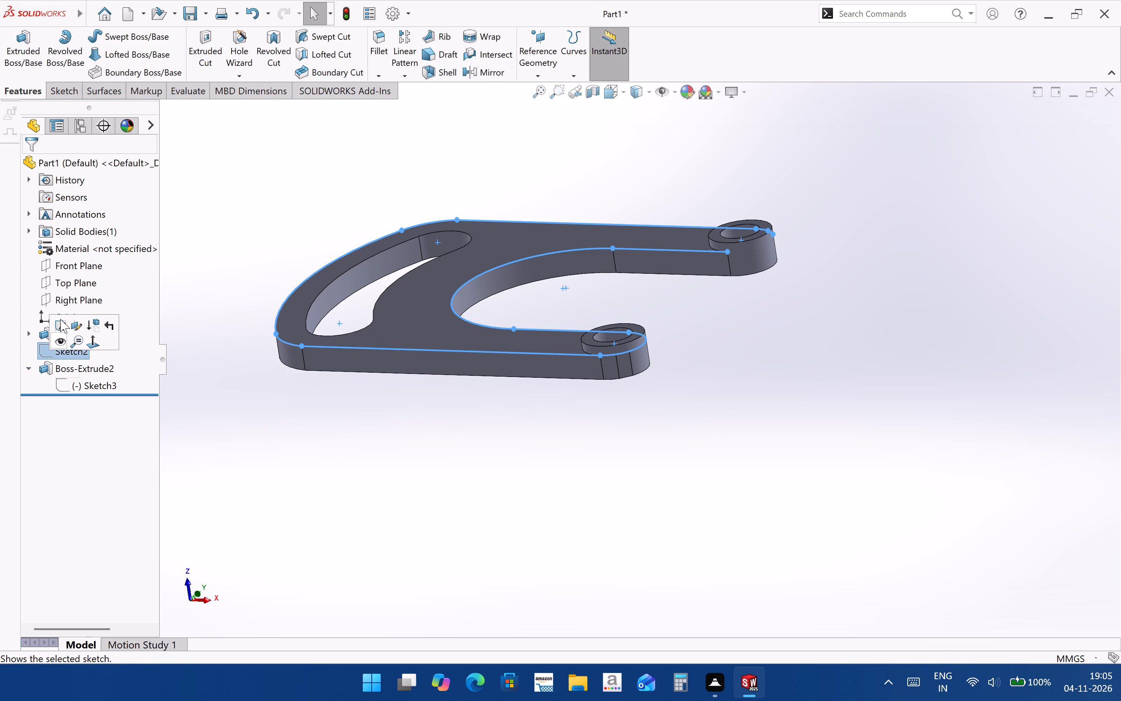
{"action": "left_click", "coordinate": [60, 319]}
{"action": "scroll", "coordinate": [753, 348], "scroll_direction": "up", "scroll_amount": 2}
{"action": "scroll", "coordinate": [794, 303], "scroll_direction": "down", "scroll_amount": 3}
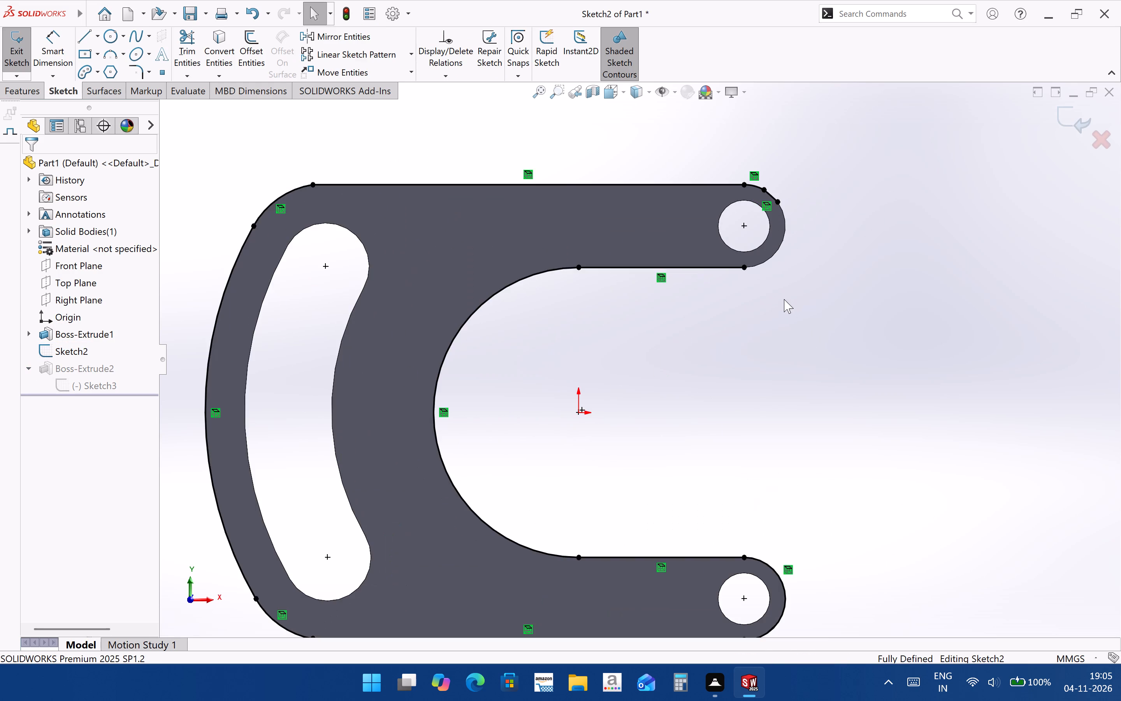
{"action": "scroll", "coordinate": [762, 246], "scroll_direction": "down", "scroll_amount": 3}
{"action": "scroll", "coordinate": [740, 150], "scroll_direction": "down", "scroll_amount": 3}
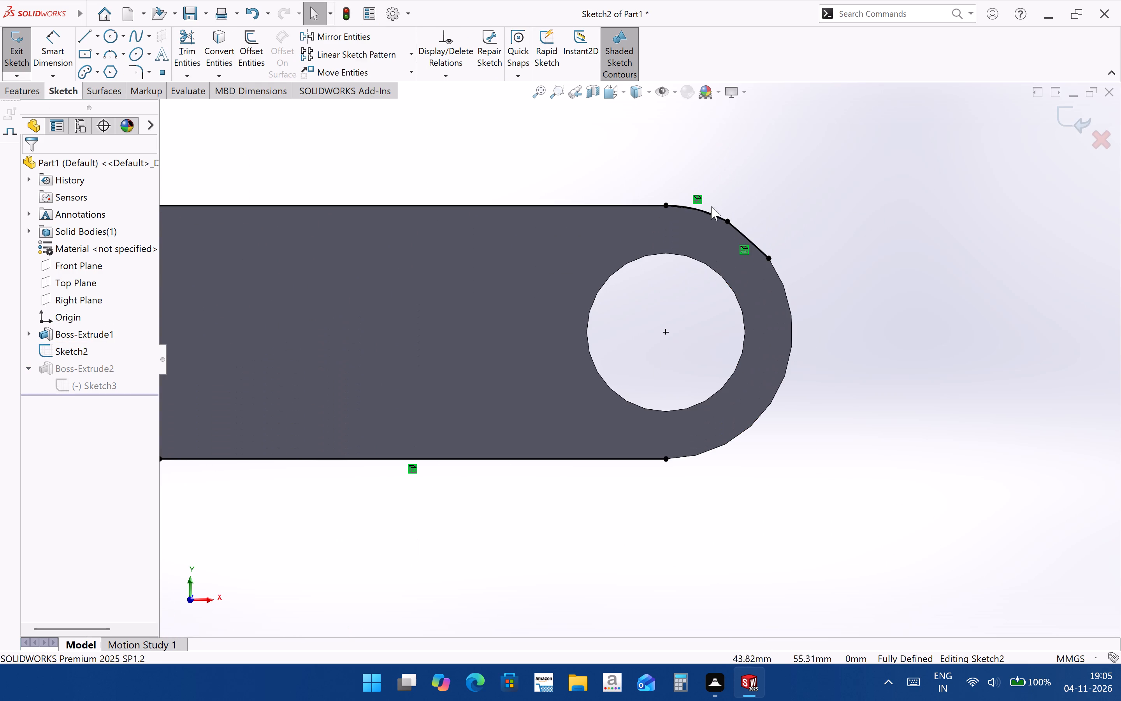
{"action": "left_click", "coordinate": [706, 213]}
{"action": "key", "text": "Delete"}
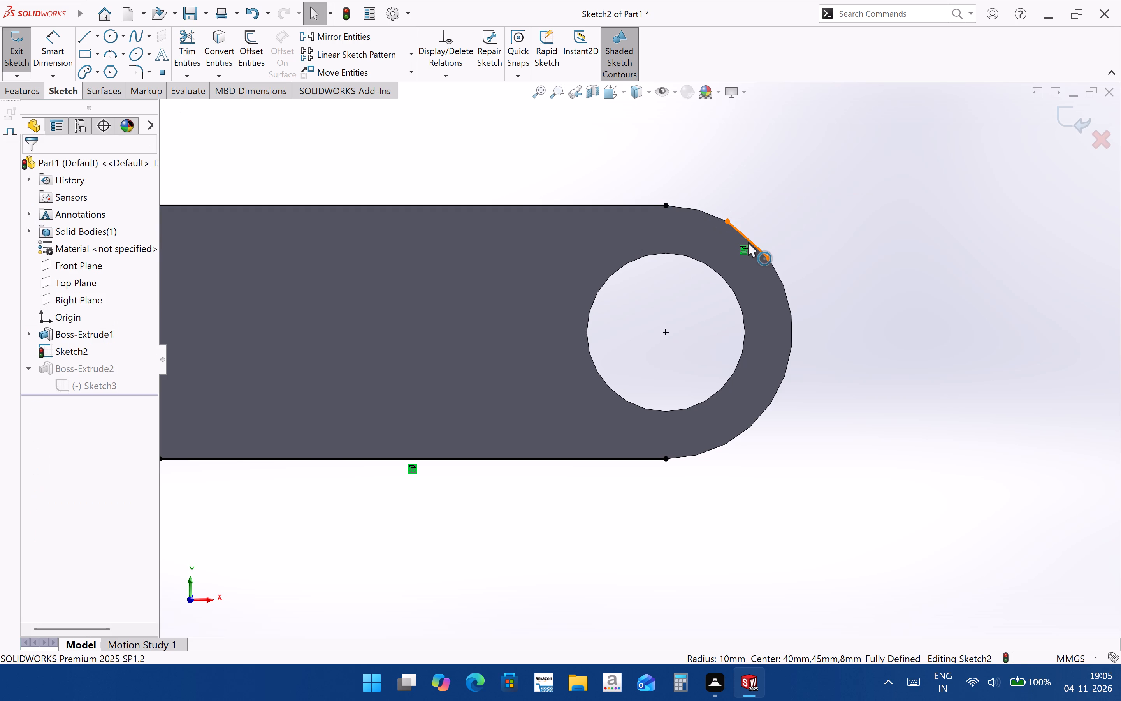
{"action": "left_click", "coordinate": [748, 242]}
{"action": "key", "text": "Delete"}
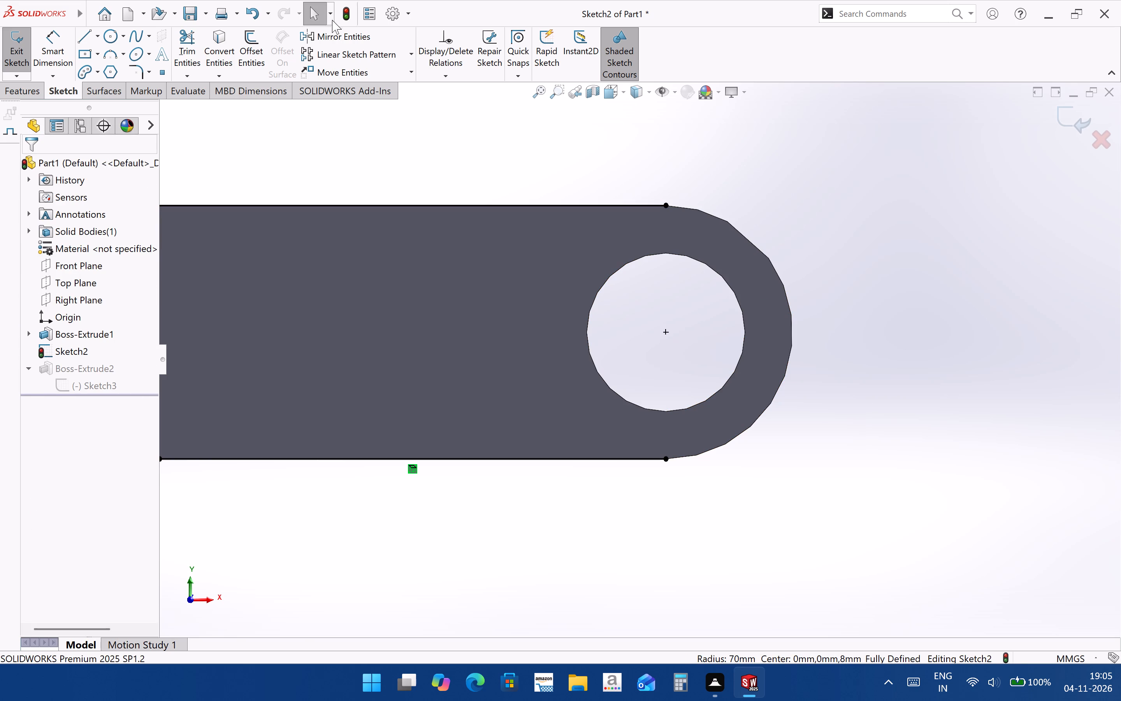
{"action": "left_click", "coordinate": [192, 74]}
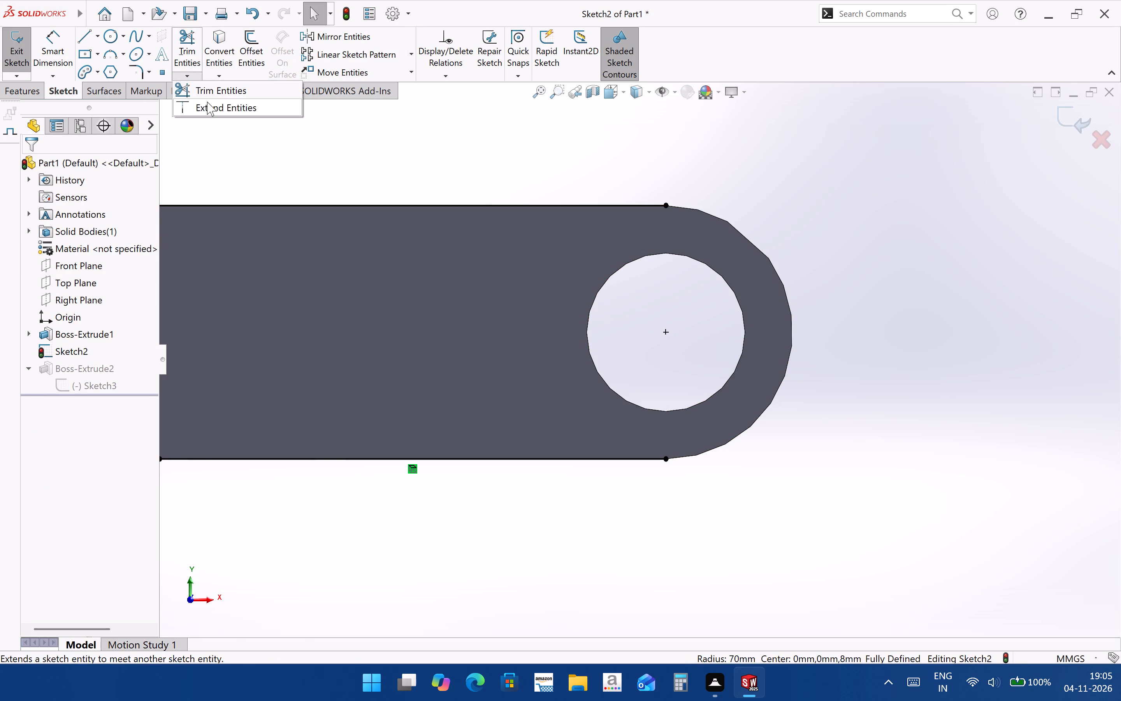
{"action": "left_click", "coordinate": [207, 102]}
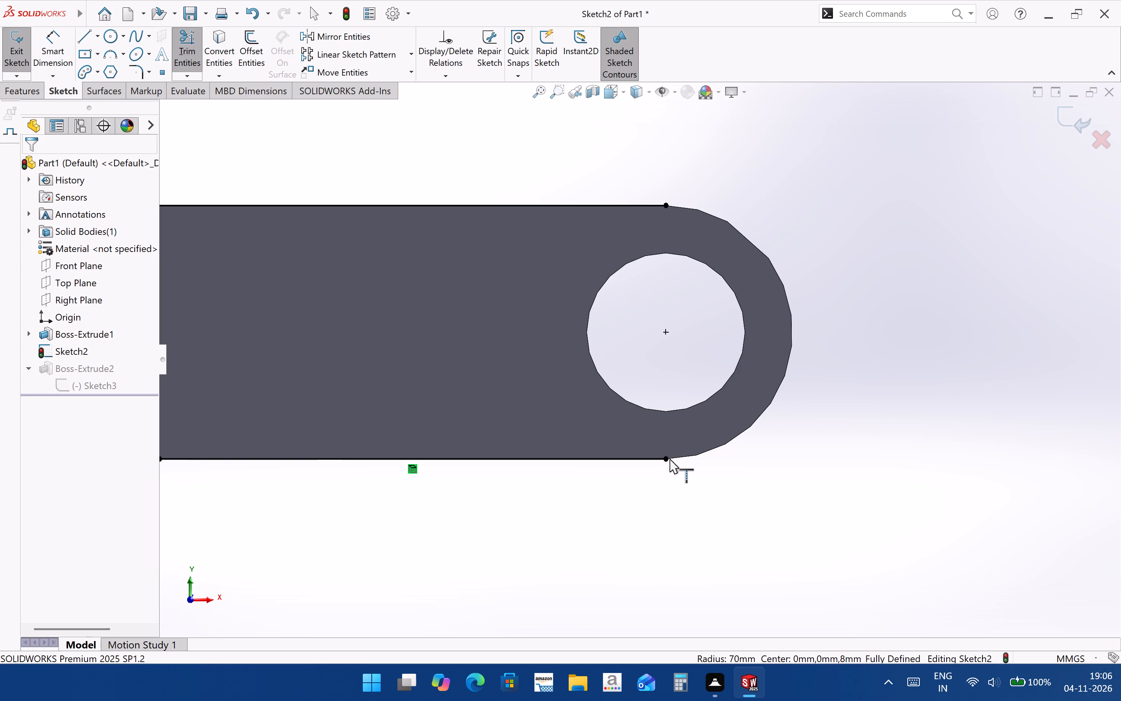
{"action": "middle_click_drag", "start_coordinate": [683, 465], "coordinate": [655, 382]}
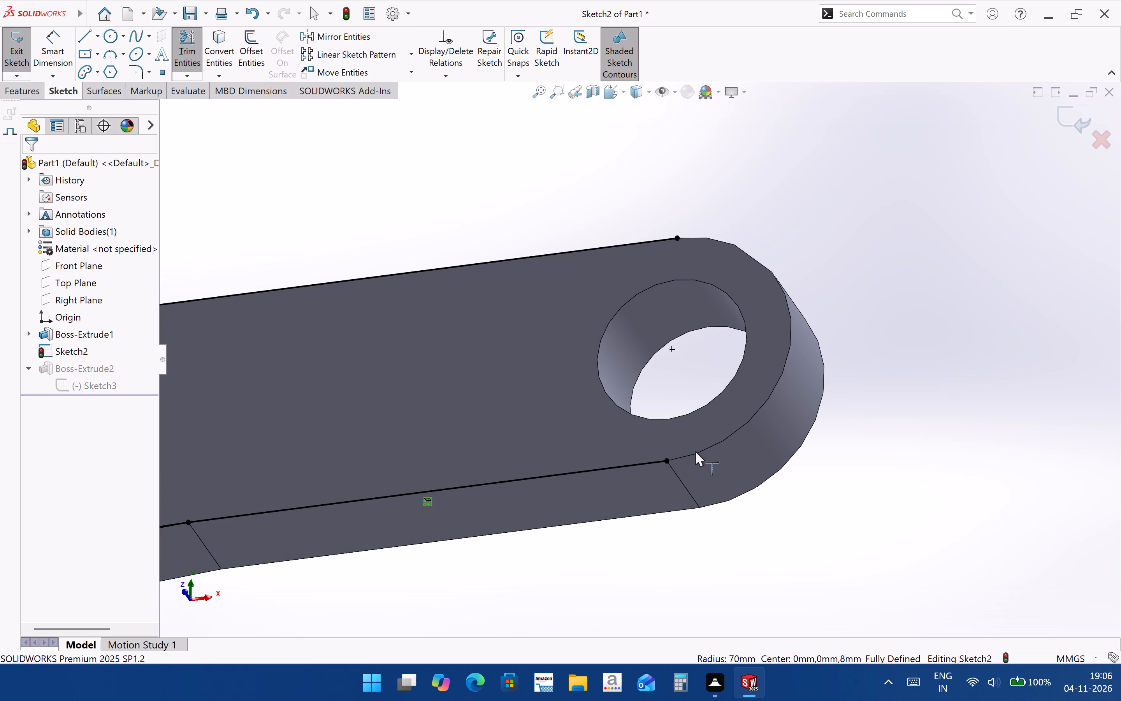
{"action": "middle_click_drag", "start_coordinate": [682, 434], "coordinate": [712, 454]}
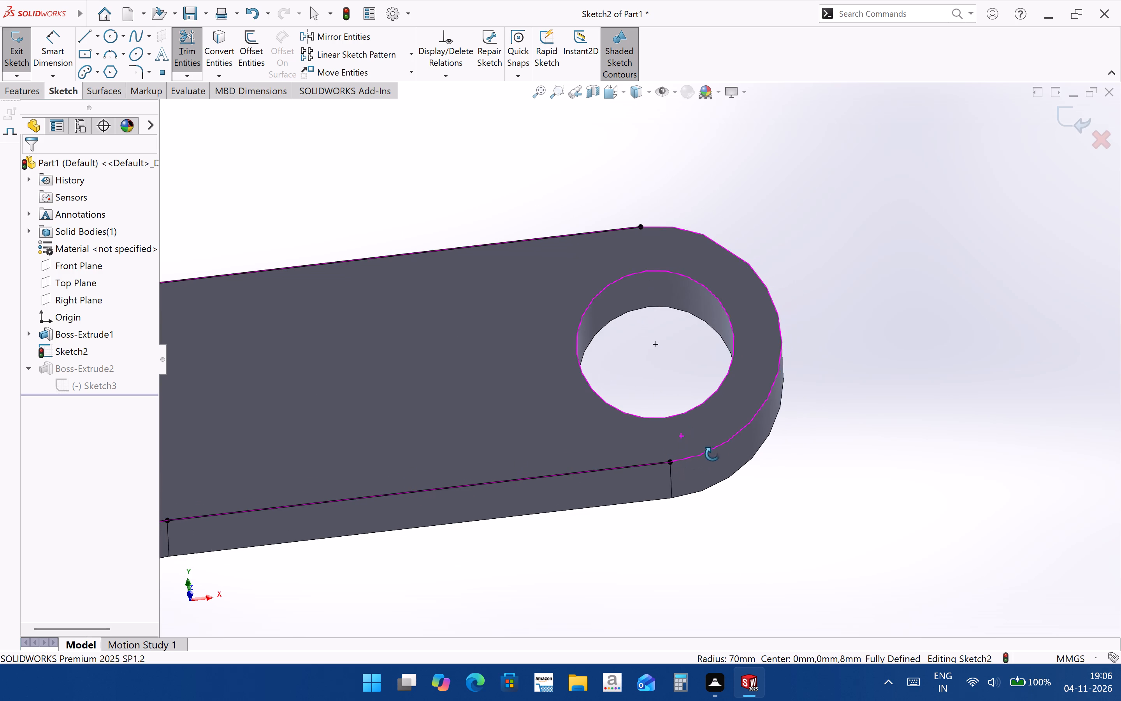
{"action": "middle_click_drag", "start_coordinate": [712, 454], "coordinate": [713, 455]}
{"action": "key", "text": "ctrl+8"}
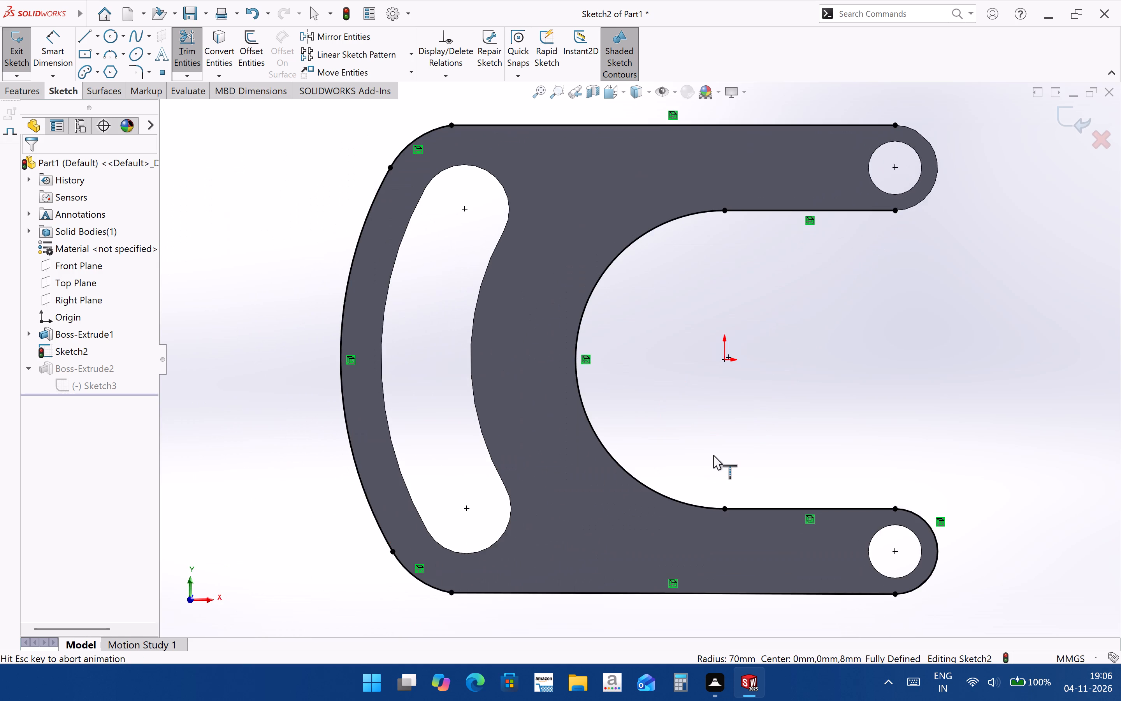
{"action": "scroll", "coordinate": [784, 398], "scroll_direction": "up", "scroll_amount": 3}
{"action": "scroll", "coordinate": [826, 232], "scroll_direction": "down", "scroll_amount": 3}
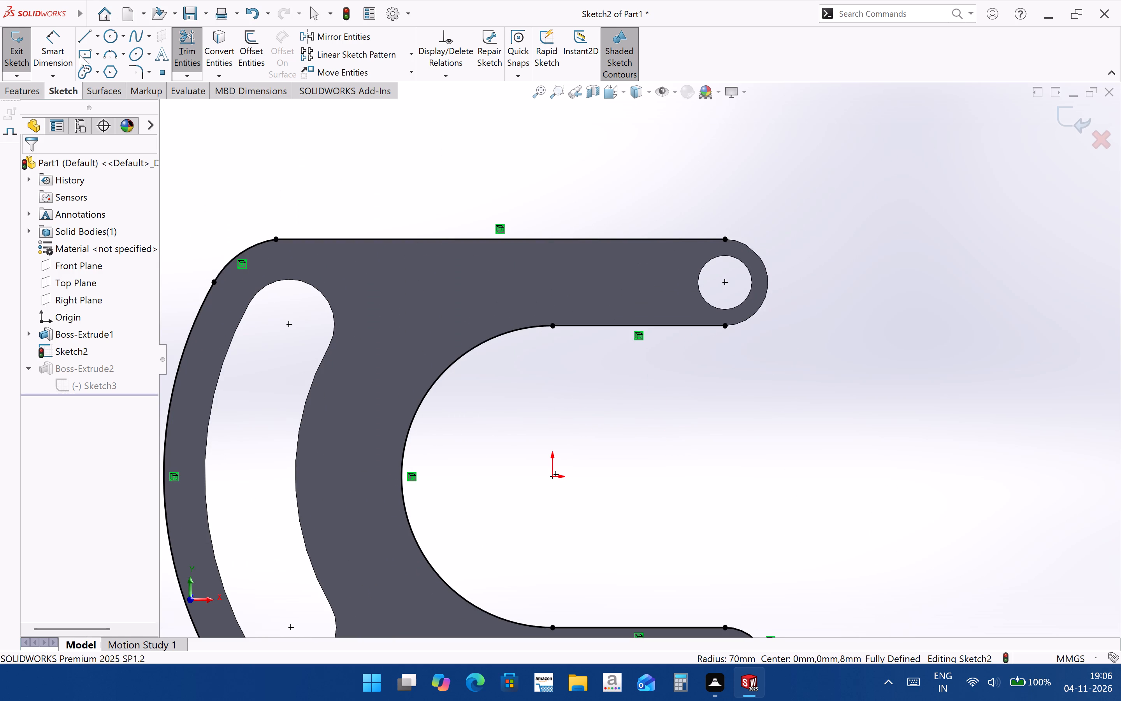
Close the upper arm's end in Sketch2 with a three-point arc of 10 mm radius, and exit the sketch.
{"action": "left_click", "coordinate": [104, 55]}
{"action": "left_click", "coordinate": [725, 326]}
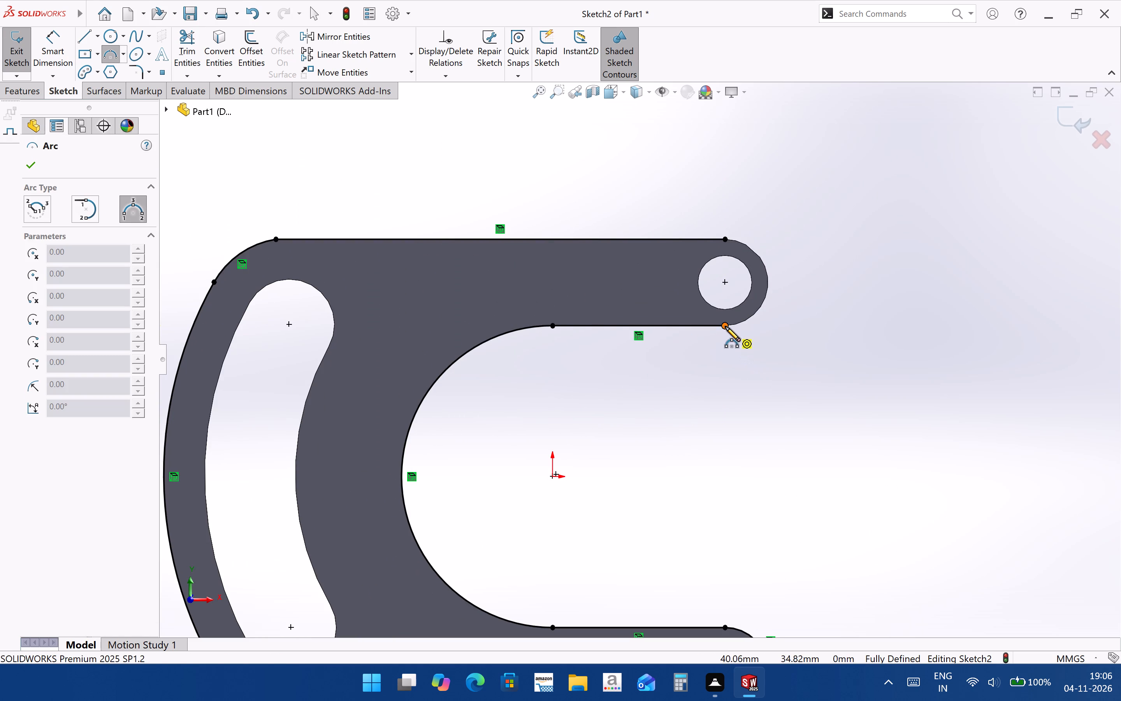
{"action": "left_click", "coordinate": [725, 239]}
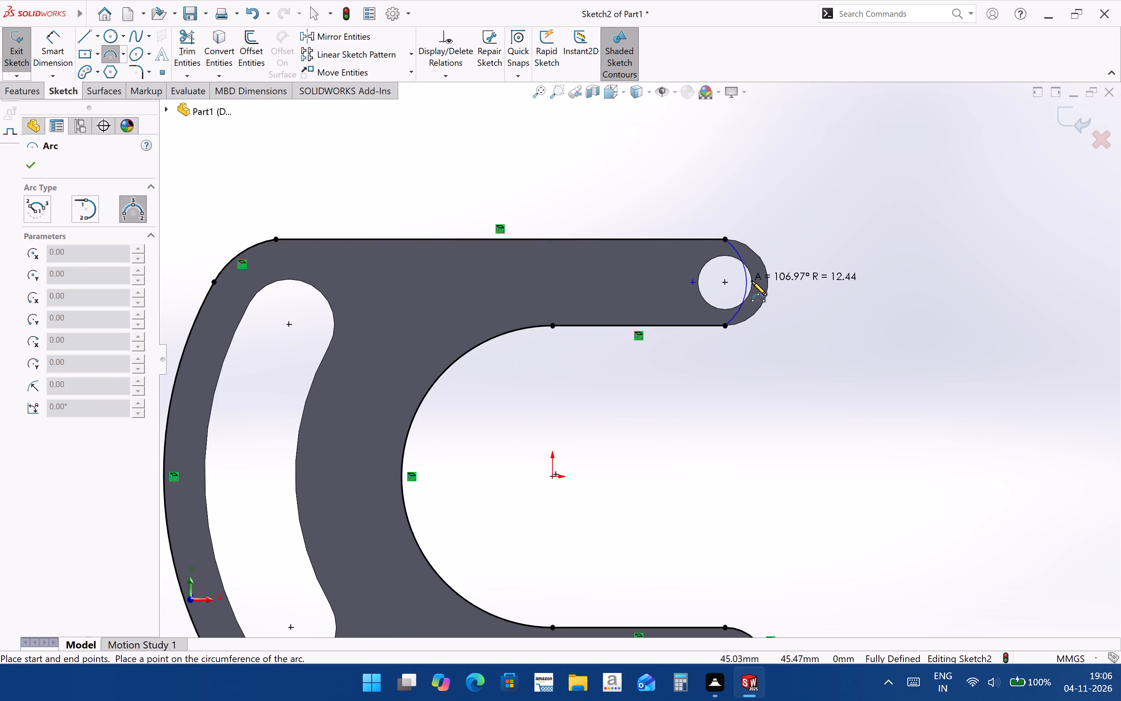
{"action": "left_click", "coordinate": [769, 283]}
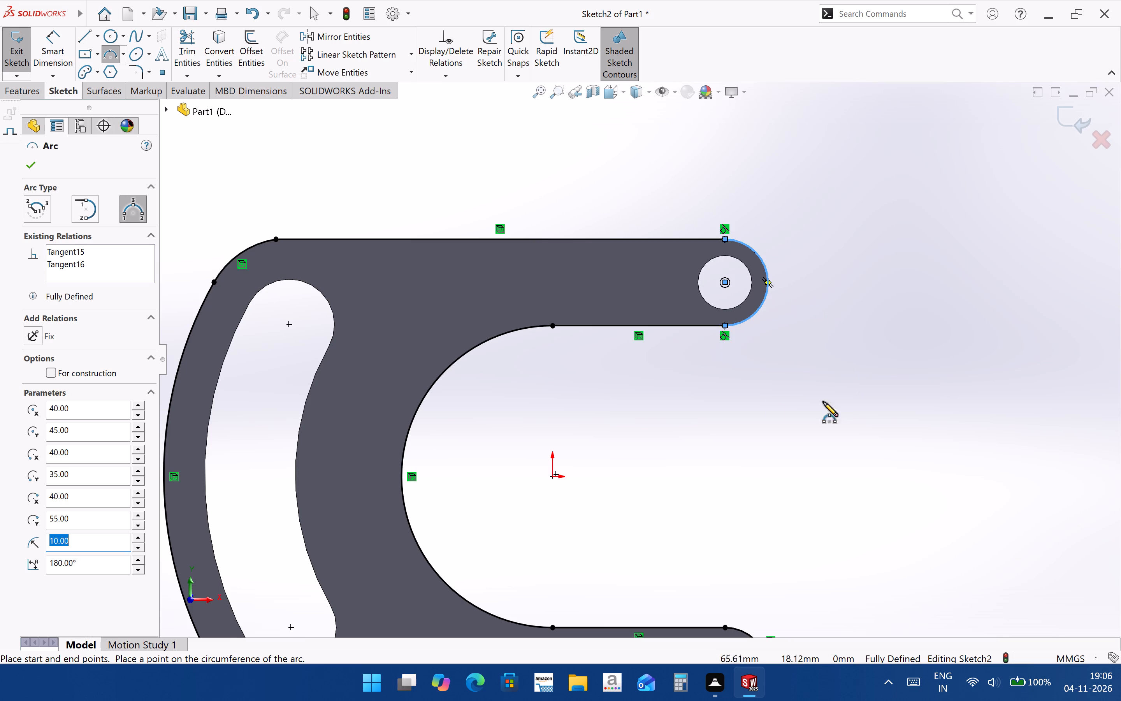
{"action": "middle_click_drag", "start_coordinate": [763, 396], "coordinate": [744, 273]}
{"action": "scroll", "coordinate": [759, 404], "scroll_direction": "up", "scroll_amount": 4}
{"action": "scroll", "coordinate": [696, 497], "scroll_direction": "down", "scroll_amount": 4}
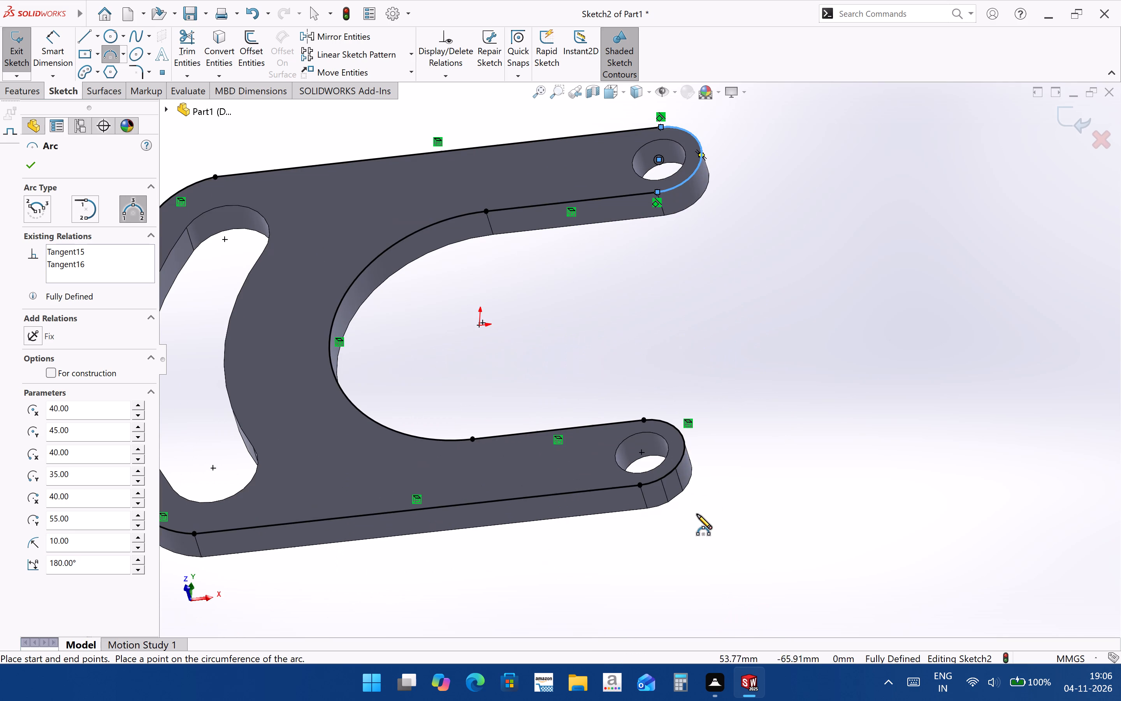
{"action": "key", "text": "Escape"}
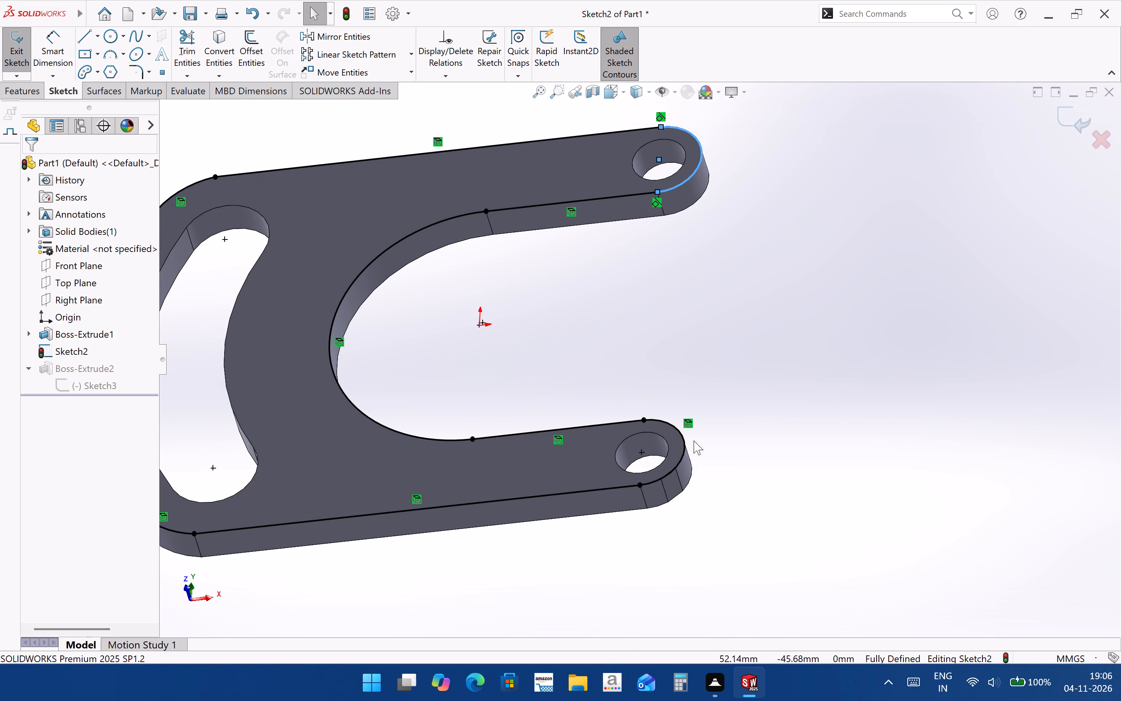
{"action": "left_click", "coordinate": [685, 454]}
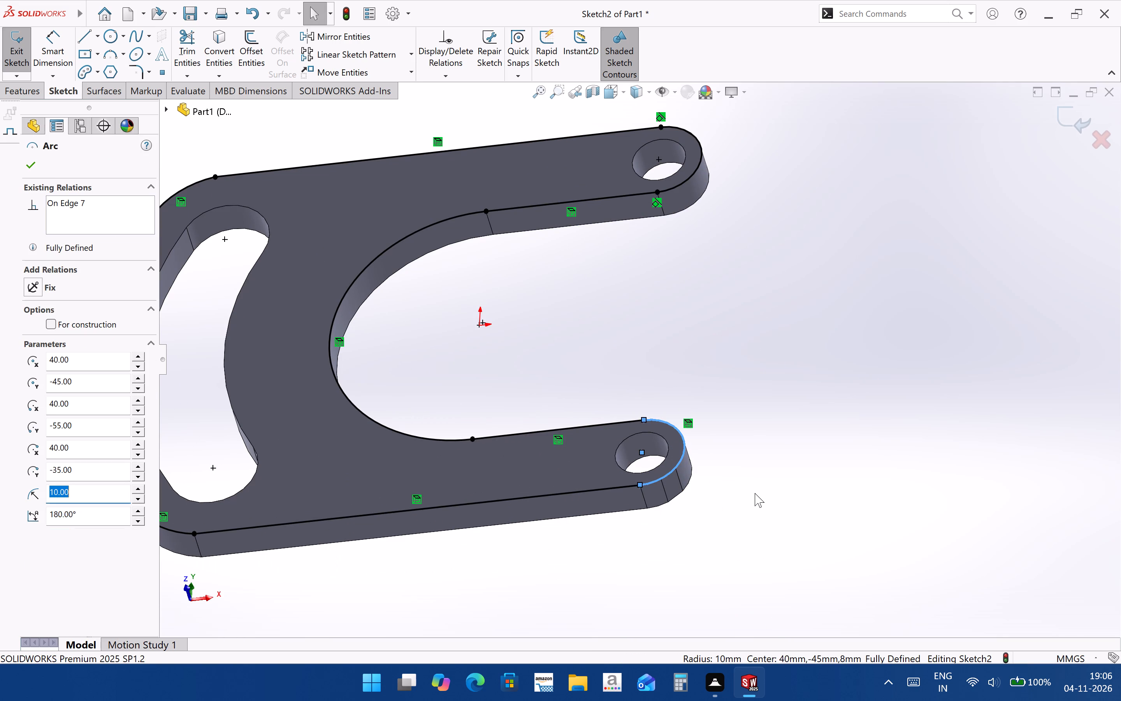
{"action": "left_click", "coordinate": [754, 493]}
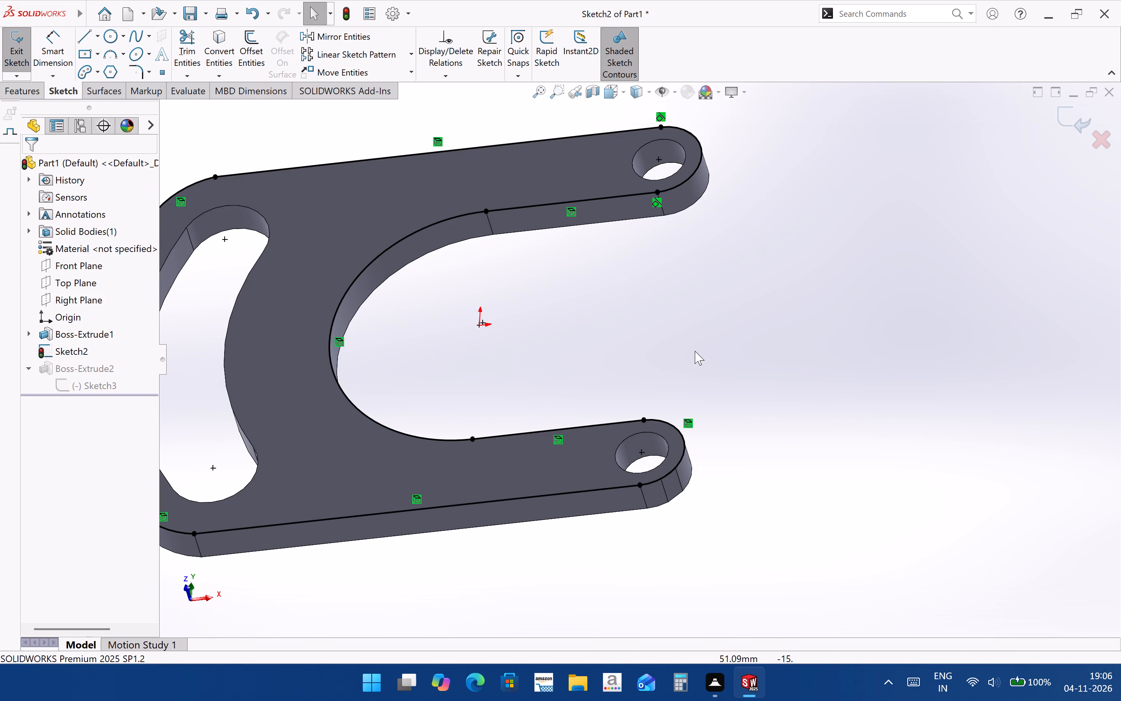
{"action": "left_click", "coordinate": [1080, 122]}
{"action": "left_click", "coordinate": [783, 471]}
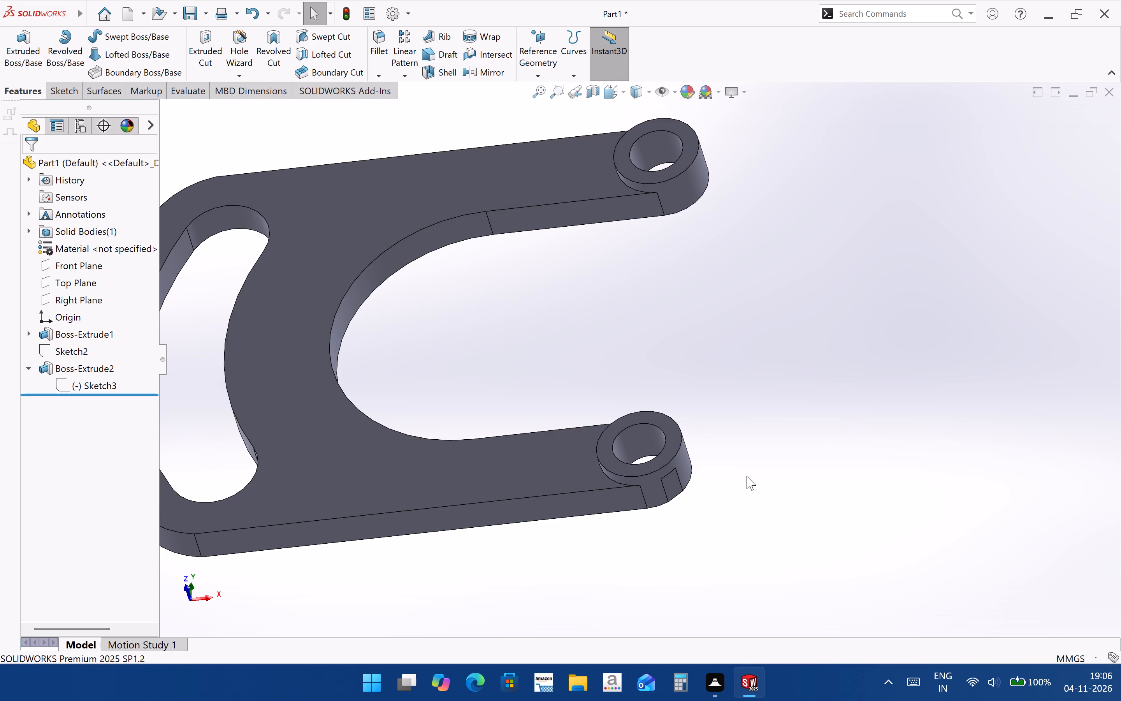
Inspect both arm ends from the side, and open Sketch3 to check the boss circles without editing them.
{"action": "middle_click_drag", "start_coordinate": [672, 422], "coordinate": [546, 480]}
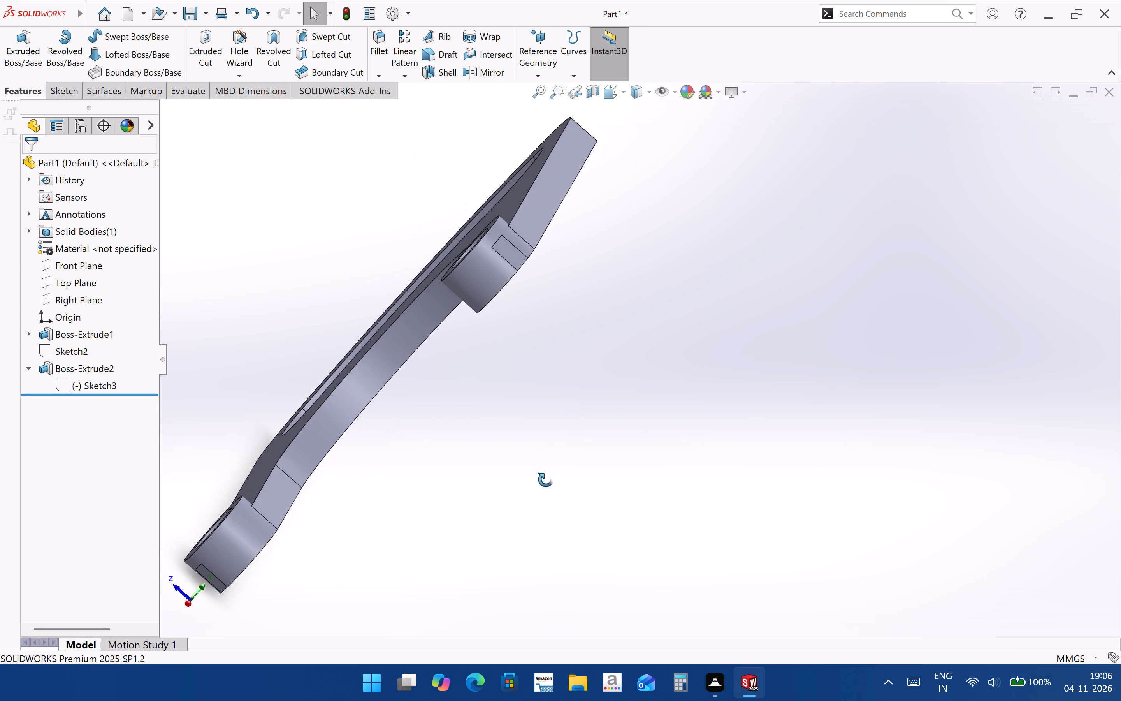
{"action": "middle_click_drag", "start_coordinate": [546, 480], "coordinate": [711, 474]}
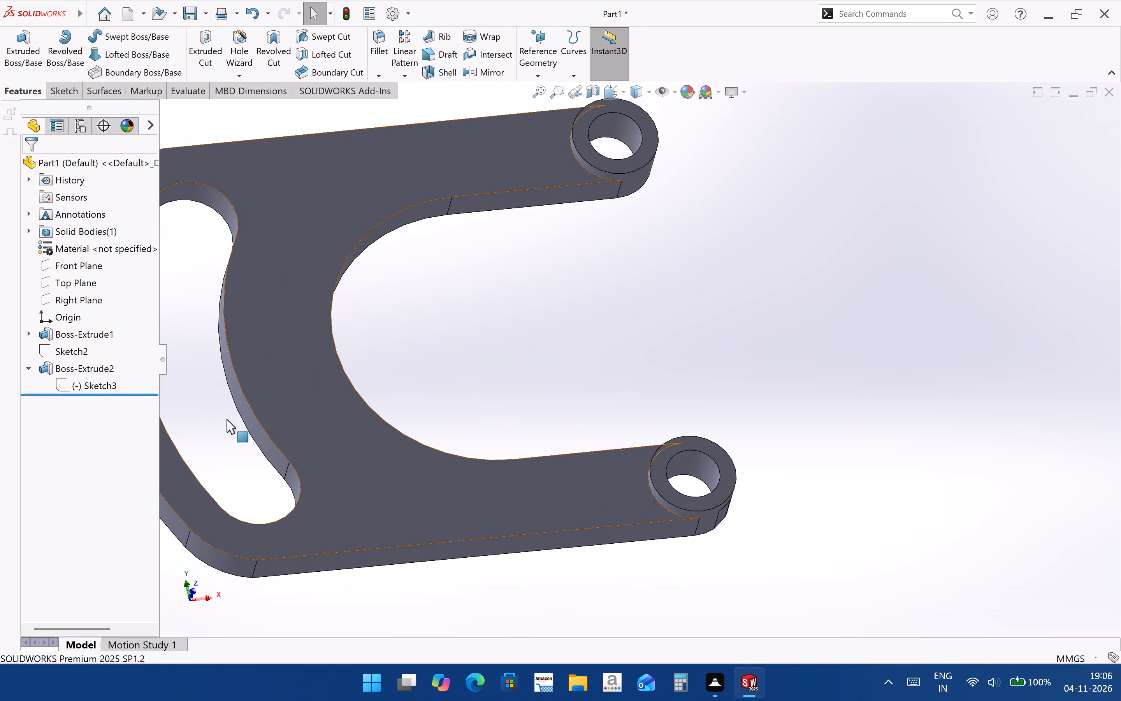
{"action": "left_click", "coordinate": [105, 381]}
{"action": "left_click", "coordinate": [116, 357]}
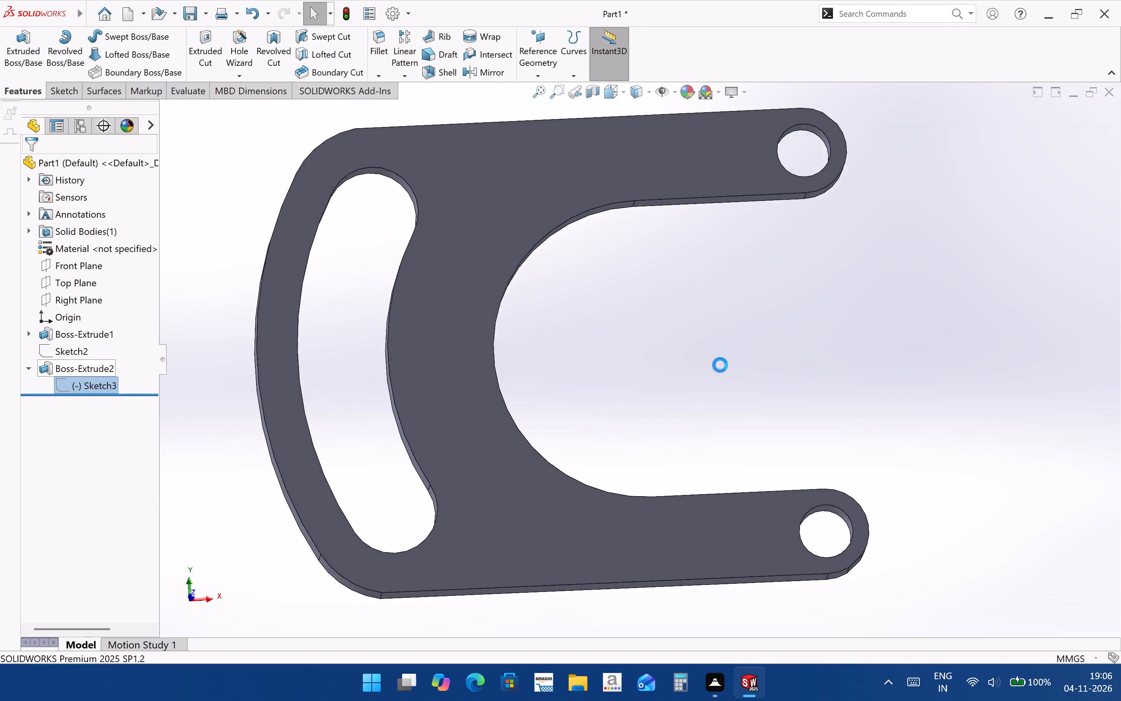
{"action": "scroll", "coordinate": [729, 395], "scroll_direction": "up", "scroll_amount": 2}
{"action": "left_click", "coordinate": [1068, 122]}
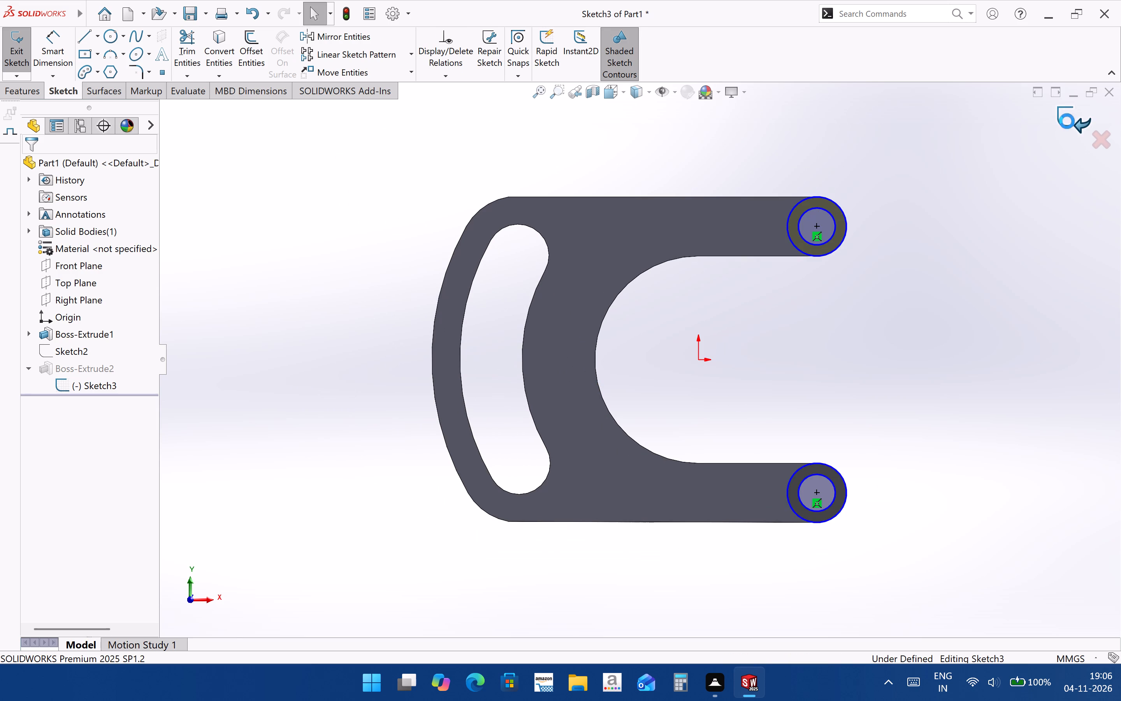
Reopen Sketch2 and examine the side faces below the end arc of the upper arm from several angles.
{"action": "left_click", "coordinate": [50, 358]}
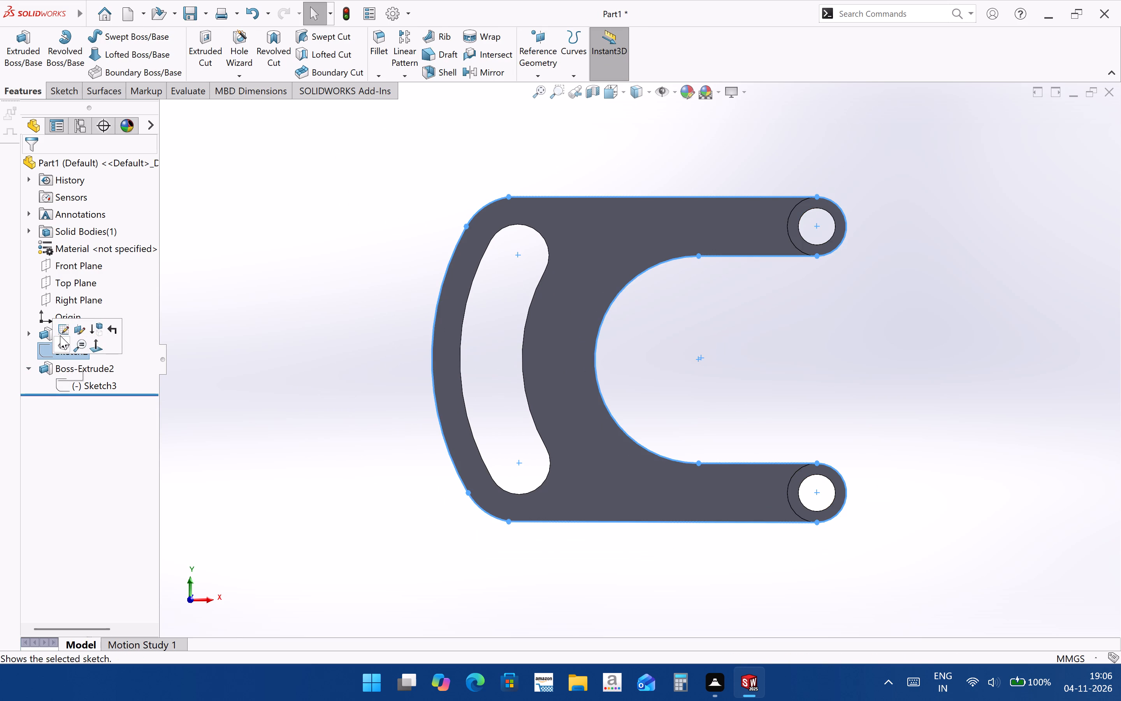
{"action": "left_click", "coordinate": [60, 335]}
{"action": "middle_click_drag", "start_coordinate": [861, 359], "coordinate": [777, 261]}
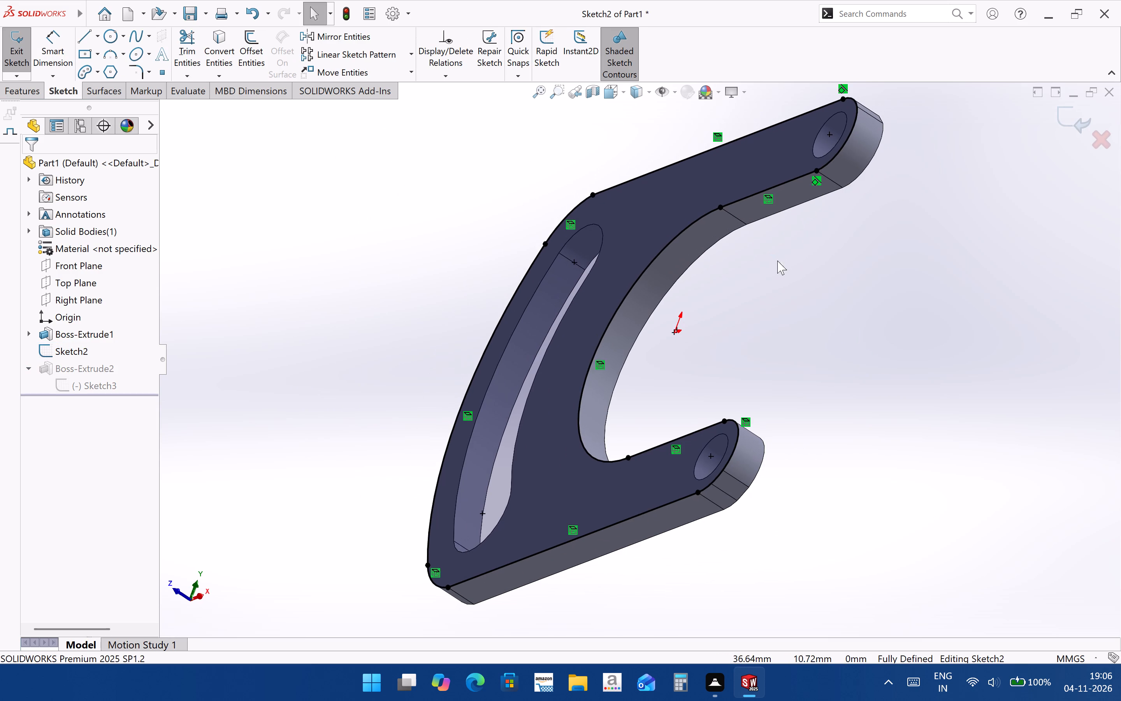
{"action": "middle_click_drag", "start_coordinate": [770, 412], "coordinate": [683, 542]}
{"action": "scroll", "coordinate": [771, 404], "scroll_direction": "up", "scroll_amount": 1}
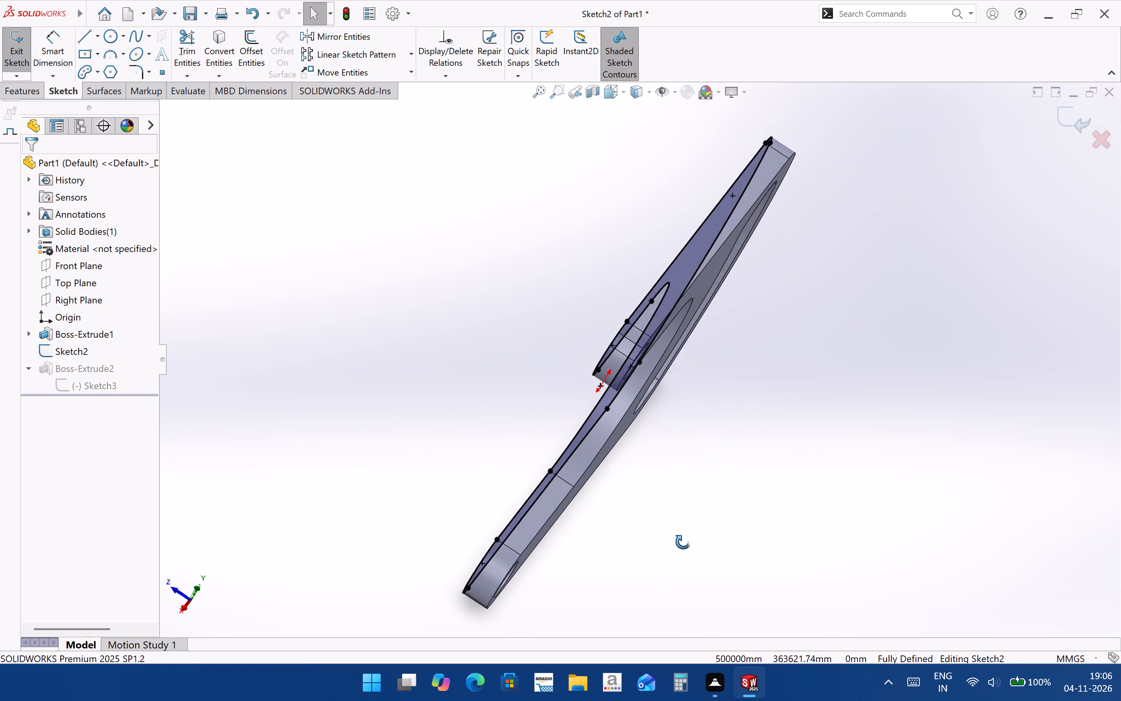
{"action": "middle_click_drag", "start_coordinate": [683, 542], "coordinate": [758, 609]}
{"action": "scroll", "coordinate": [921, 415], "scroll_direction": "down", "scroll_amount": 6}
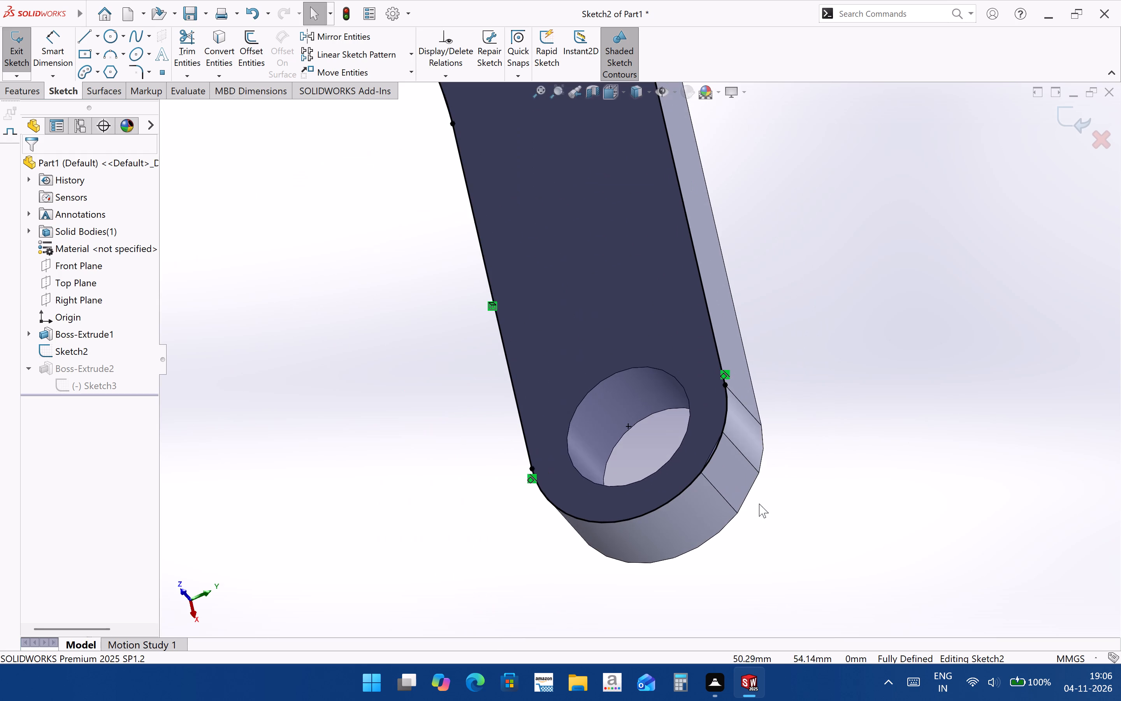
{"action": "middle_click_drag", "start_coordinate": [728, 455], "coordinate": [744, 531]}
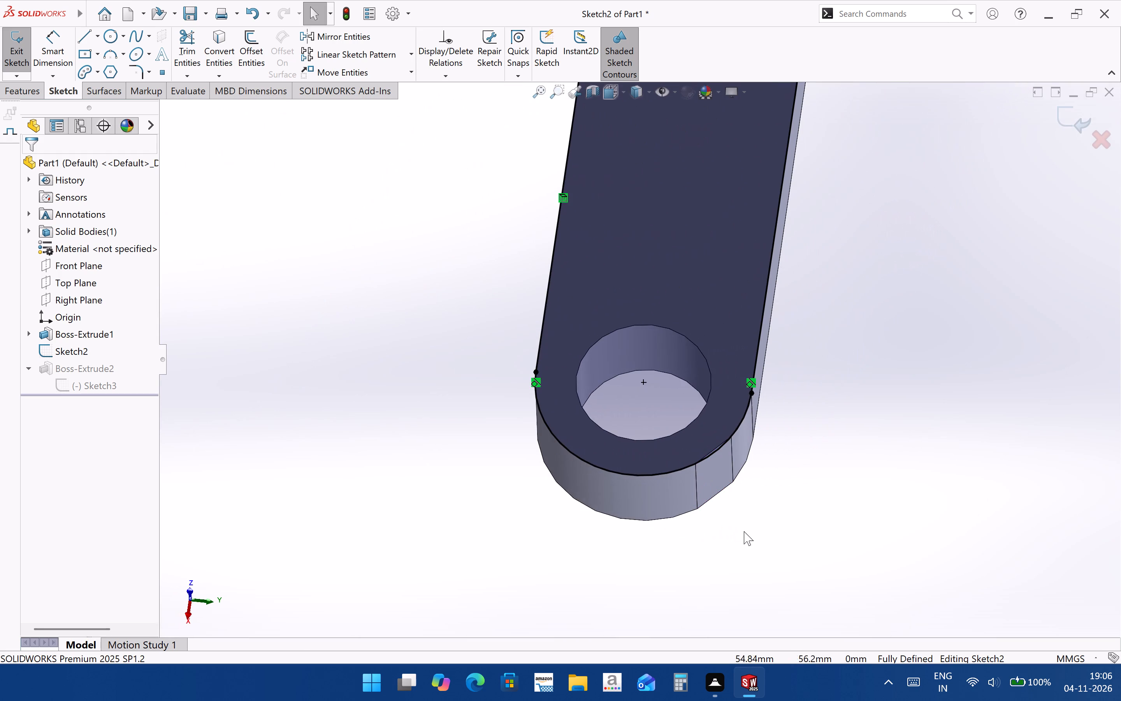
{"action": "scroll", "coordinate": [747, 431], "scroll_direction": "down", "scroll_amount": 3}
{"action": "middle_click_drag", "start_coordinate": [683, 465], "coordinate": [687, 522]}
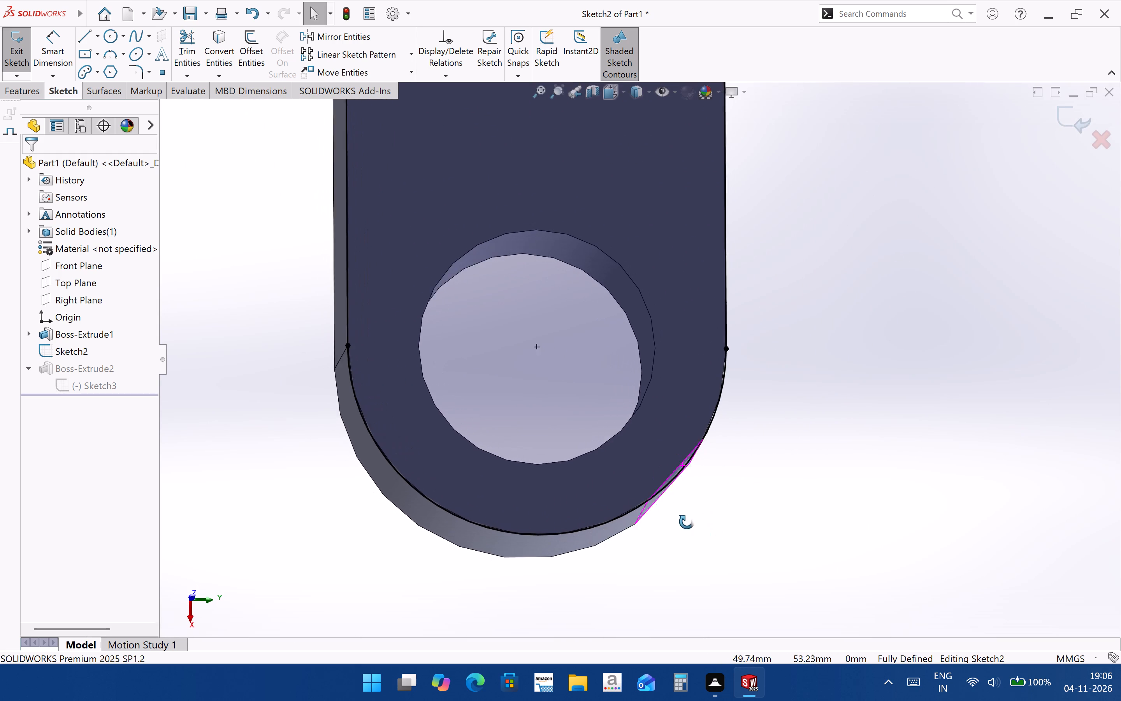
{"action": "middle_click_drag", "start_coordinate": [687, 522], "coordinate": [678, 506]}
{"action": "middle_click_drag", "start_coordinate": [681, 467], "coordinate": [657, 416]}
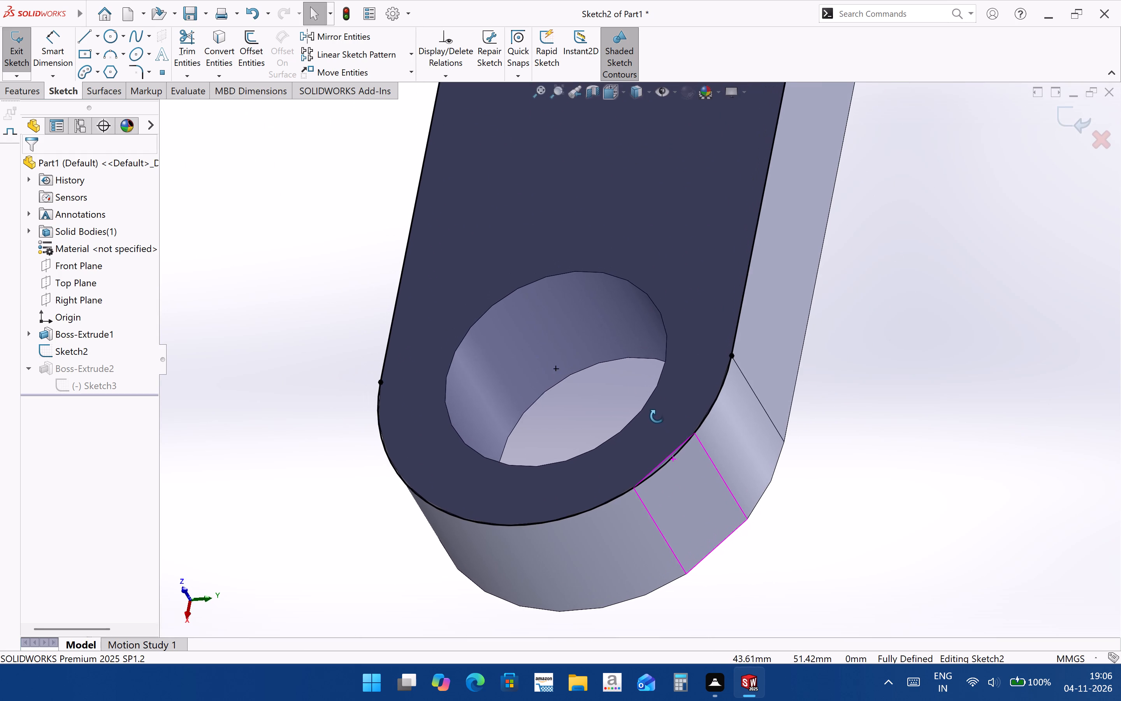
{"action": "middle_click_drag", "start_coordinate": [657, 416], "coordinate": [610, 350]}
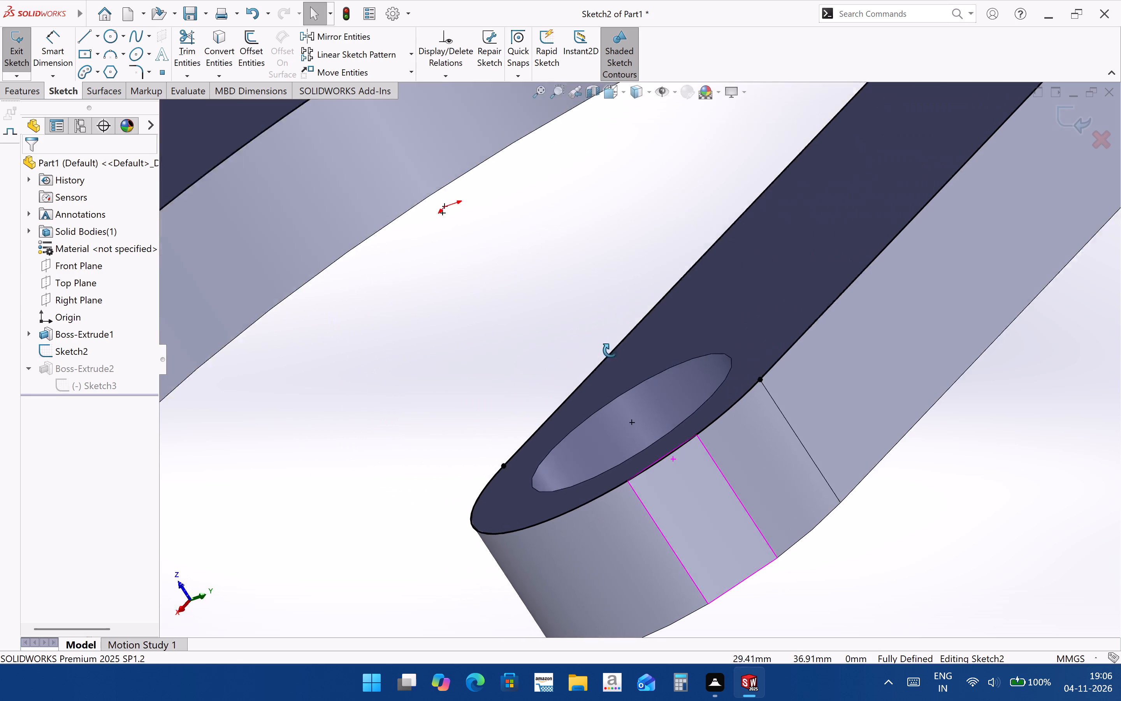
{"action": "middle_click_drag", "start_coordinate": [610, 350], "coordinate": [609, 352]}
{"action": "scroll", "coordinate": [667, 460], "scroll_direction": "up", "scroll_amount": 3}
{"action": "middle_click_drag", "start_coordinate": [680, 475], "coordinate": [746, 528]}
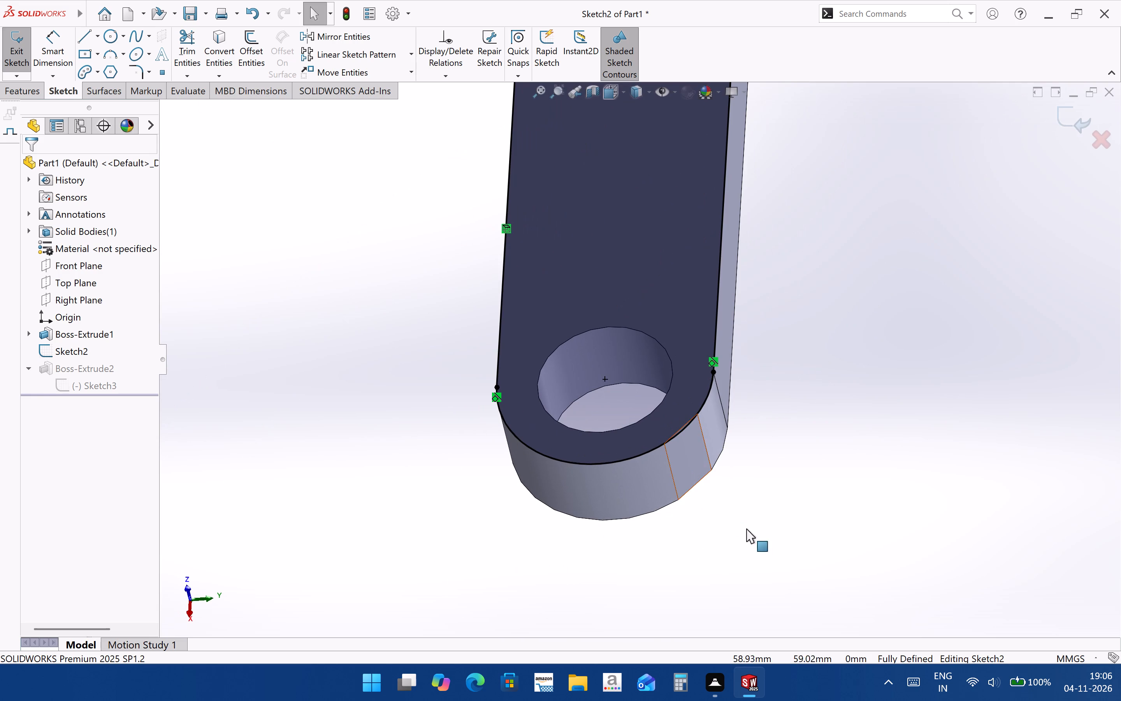
Compare the upper arm's end arc with the plate's edge, face-on and tilted, and exit Sketch2.
{"action": "key", "text": "ctrl+8"}
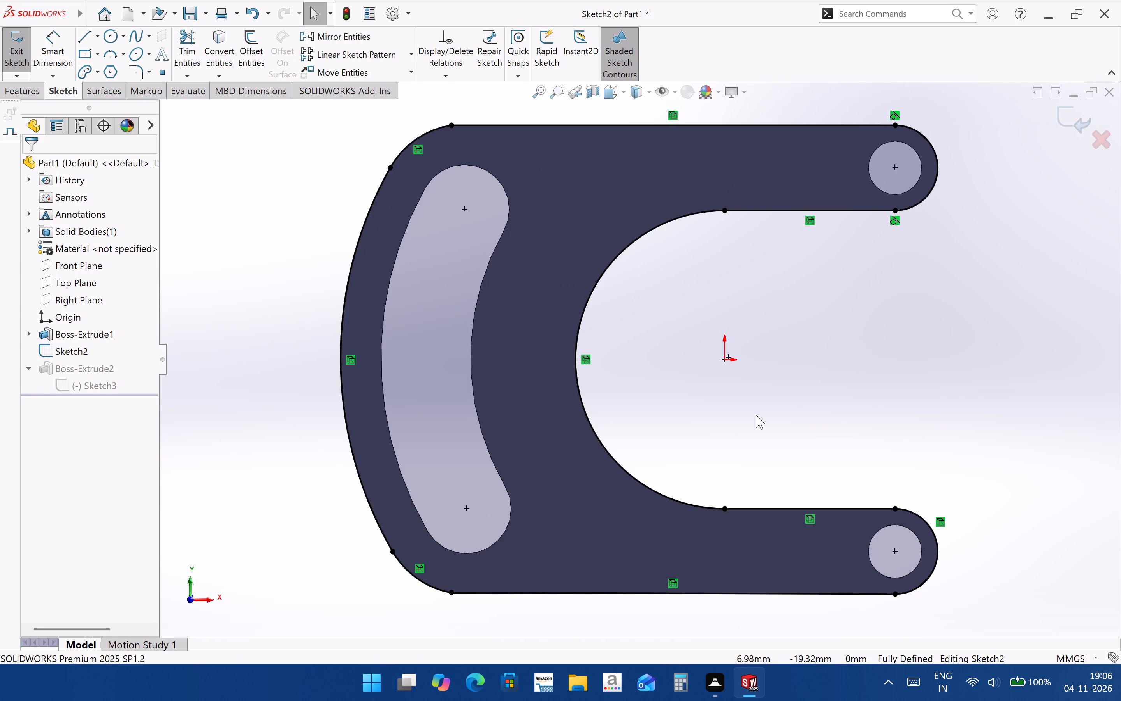
{"action": "scroll", "coordinate": [759, 395], "scroll_direction": "up", "scroll_amount": 2}
{"action": "scroll", "coordinate": [823, 291], "scroll_direction": "down", "scroll_amount": 3}
{"action": "scroll", "coordinate": [794, 160], "scroll_direction": "down", "scroll_amount": 5}
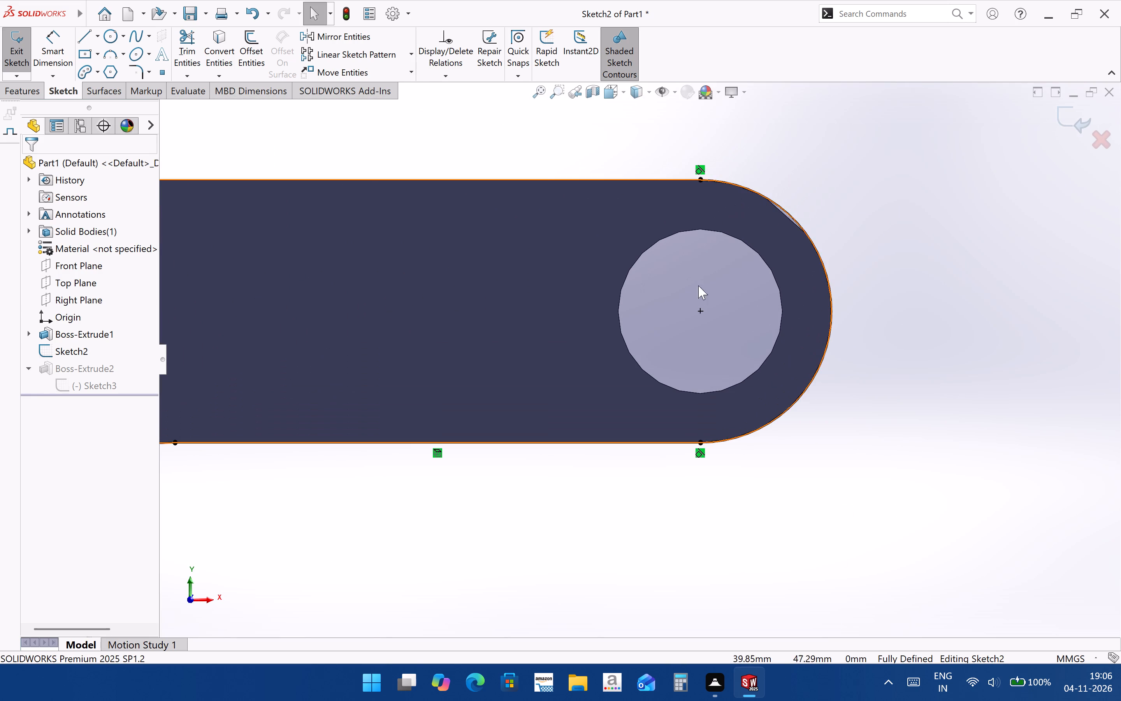
{"action": "scroll", "coordinate": [732, 228], "scroll_direction": "up", "scroll_amount": 3}
{"action": "scroll", "coordinate": [743, 326], "scroll_direction": "up", "scroll_amount": 3}
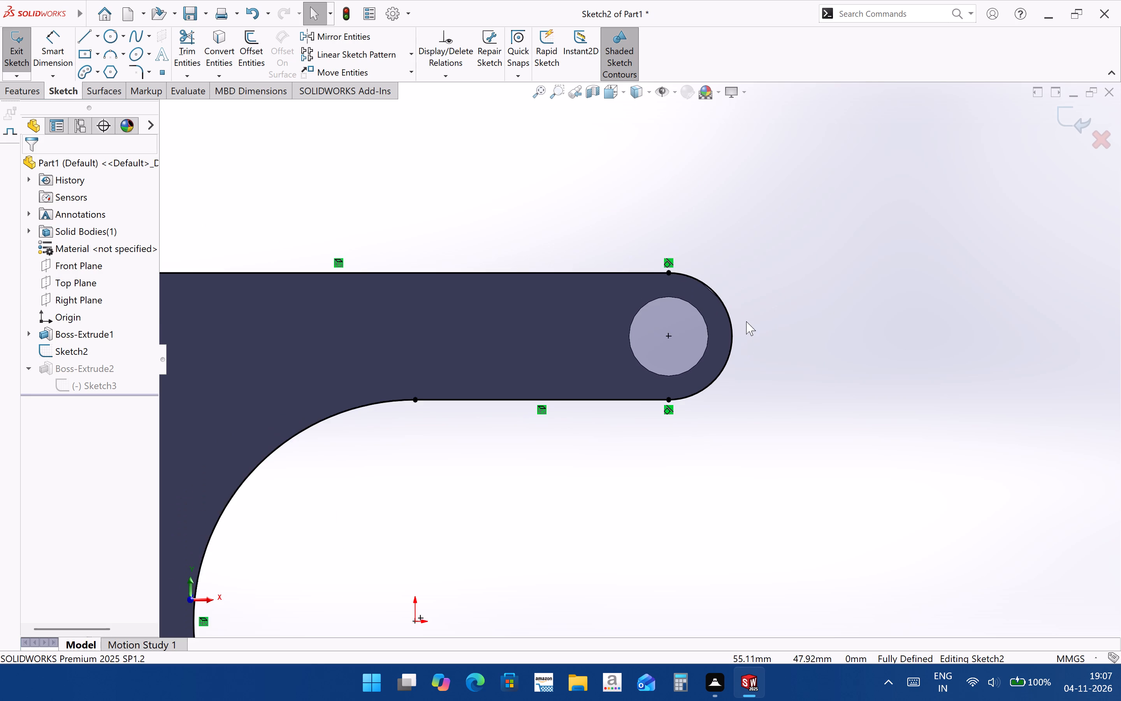
{"action": "scroll", "coordinate": [682, 296], "scroll_direction": "down", "scroll_amount": 5}
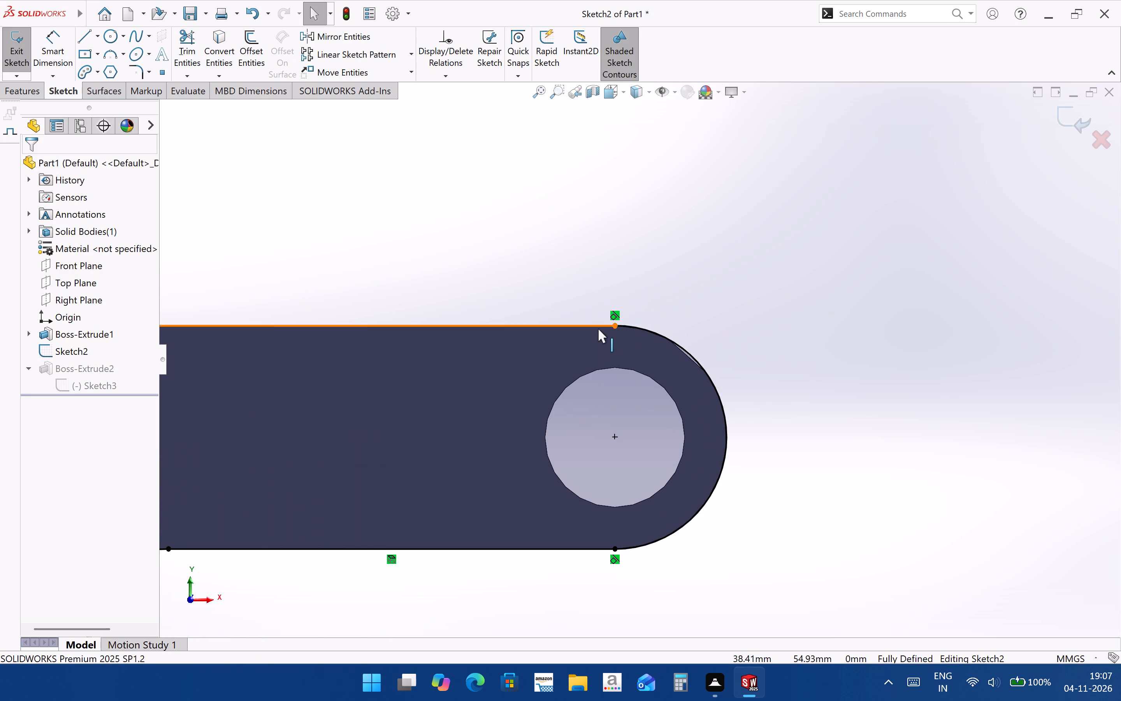
{"action": "middle_click_drag", "start_coordinate": [636, 365], "coordinate": [595, 417]}
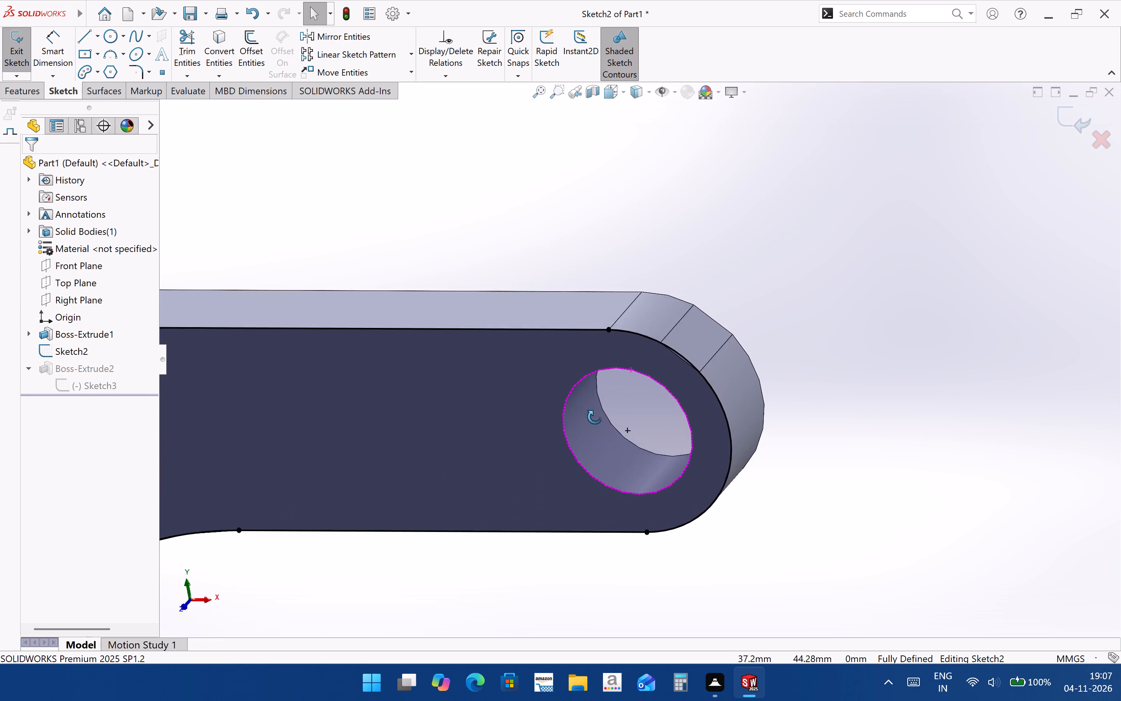
{"action": "middle_click_drag", "start_coordinate": [595, 417], "coordinate": [580, 436]}
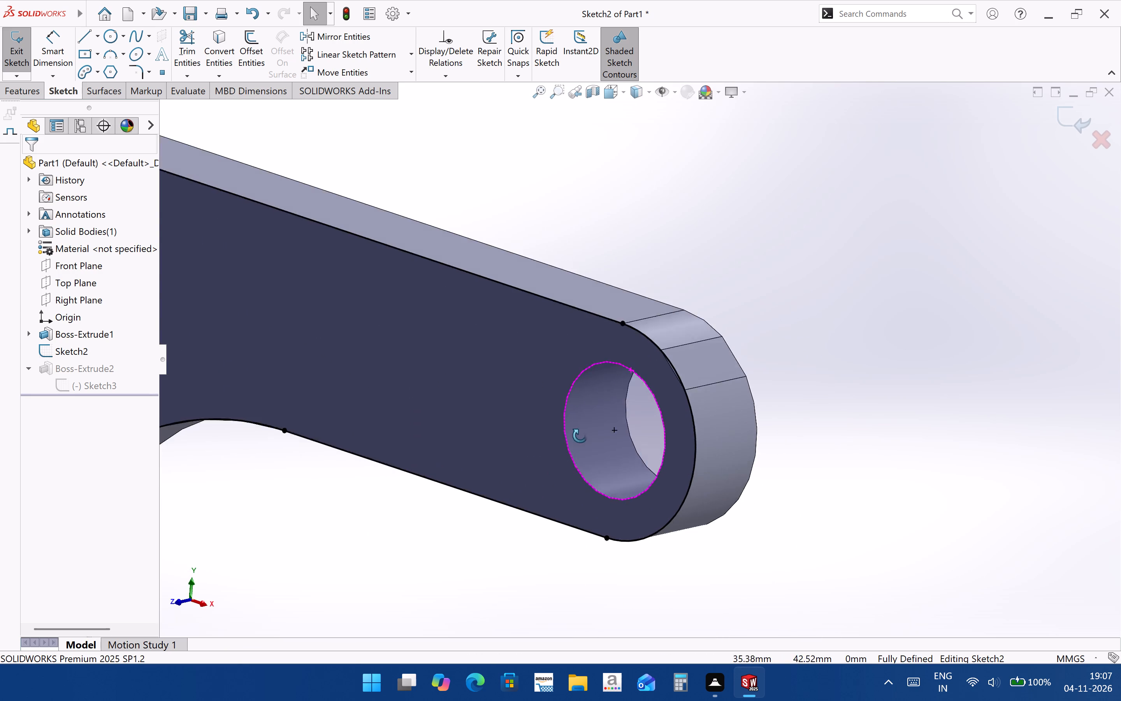
{"action": "middle_click_drag", "start_coordinate": [580, 436], "coordinate": [624, 426]}
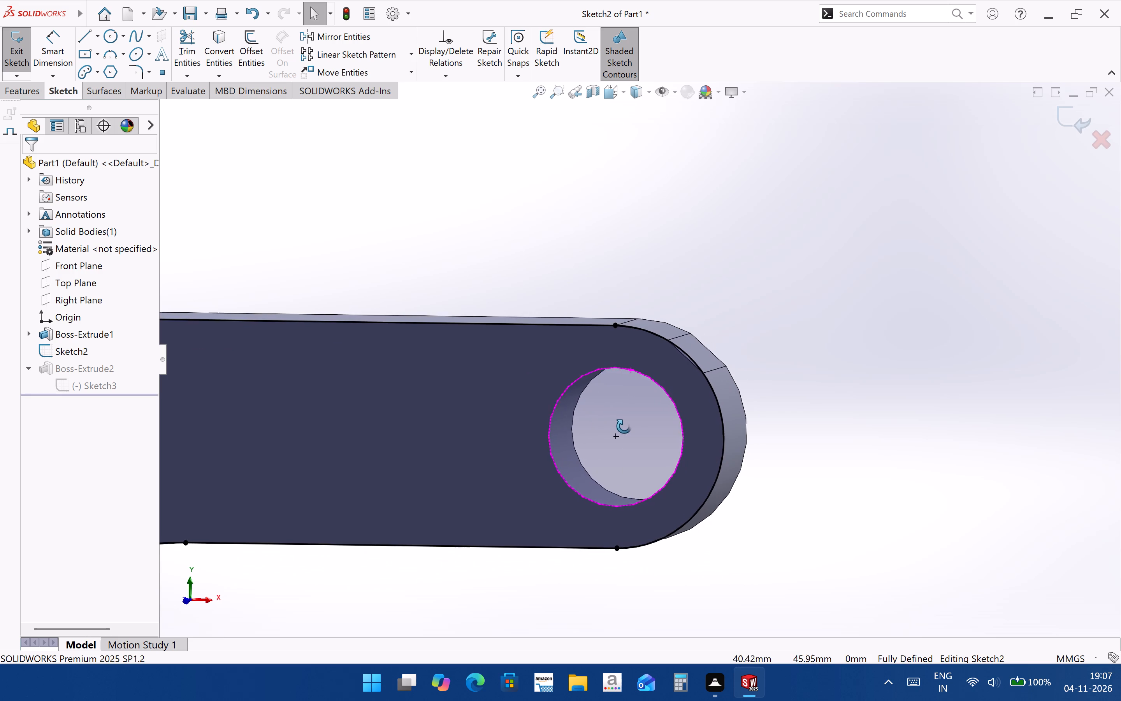
{"action": "middle_click_drag", "start_coordinate": [624, 426], "coordinate": [626, 426]}
{"action": "scroll", "coordinate": [626, 426], "scroll_direction": "up", "scroll_amount": 8}
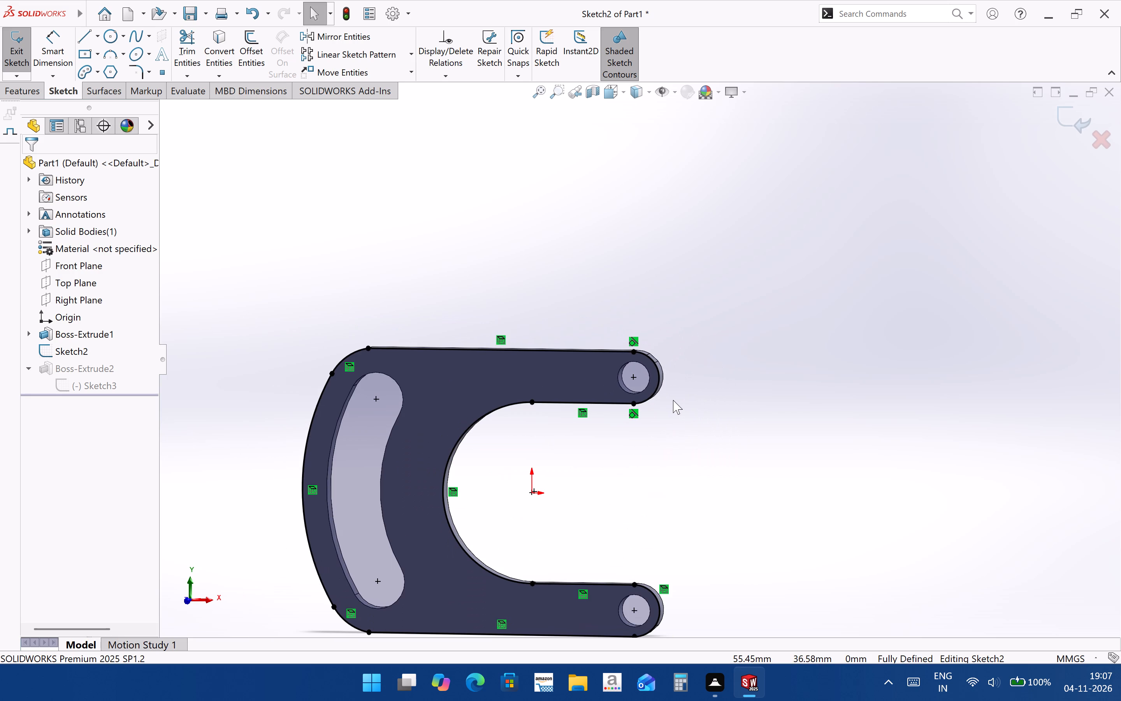
{"action": "left_click", "coordinate": [1065, 110]}
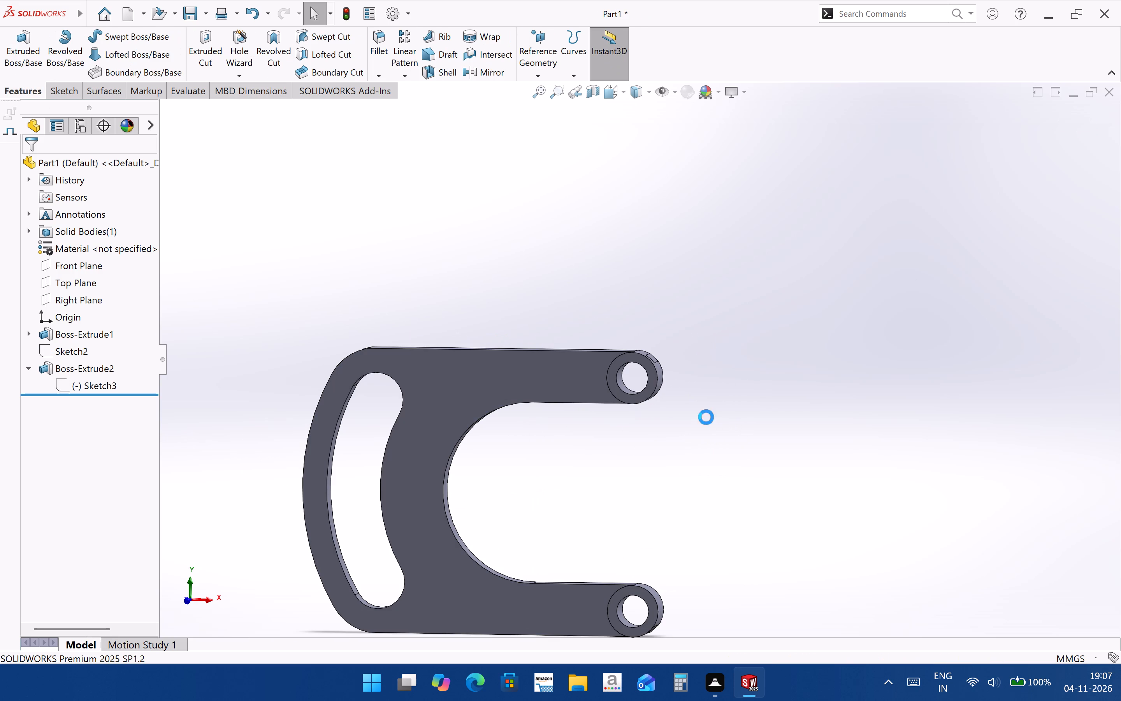
{"action": "left_click", "coordinate": [706, 417]}
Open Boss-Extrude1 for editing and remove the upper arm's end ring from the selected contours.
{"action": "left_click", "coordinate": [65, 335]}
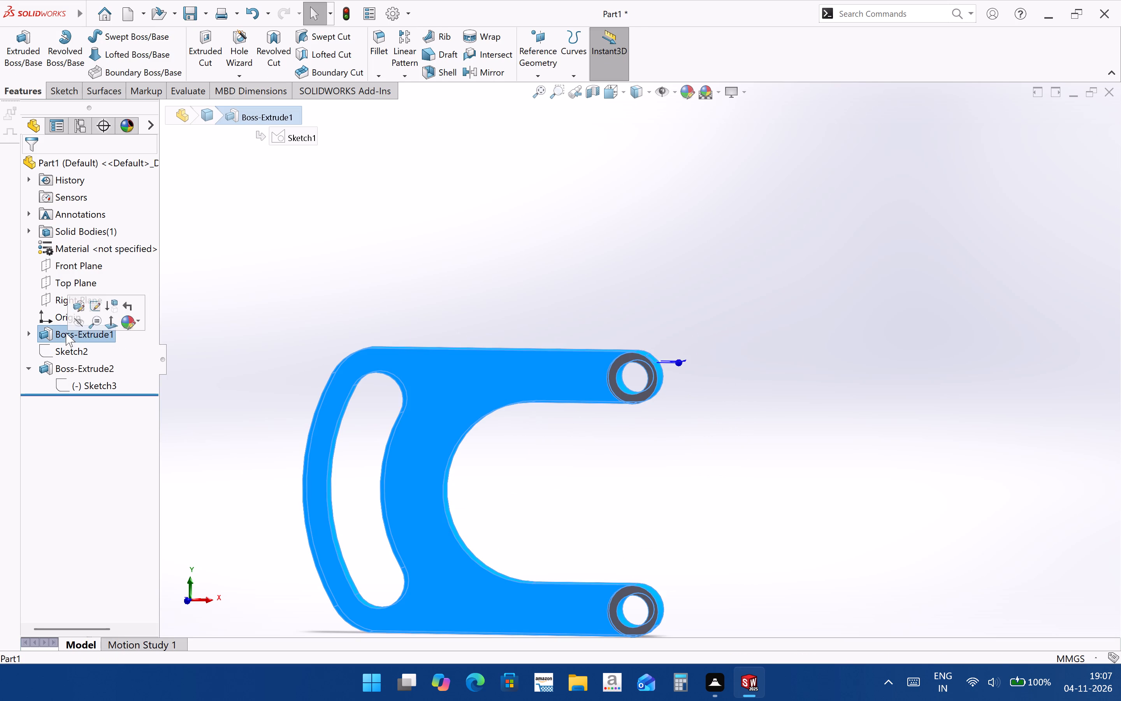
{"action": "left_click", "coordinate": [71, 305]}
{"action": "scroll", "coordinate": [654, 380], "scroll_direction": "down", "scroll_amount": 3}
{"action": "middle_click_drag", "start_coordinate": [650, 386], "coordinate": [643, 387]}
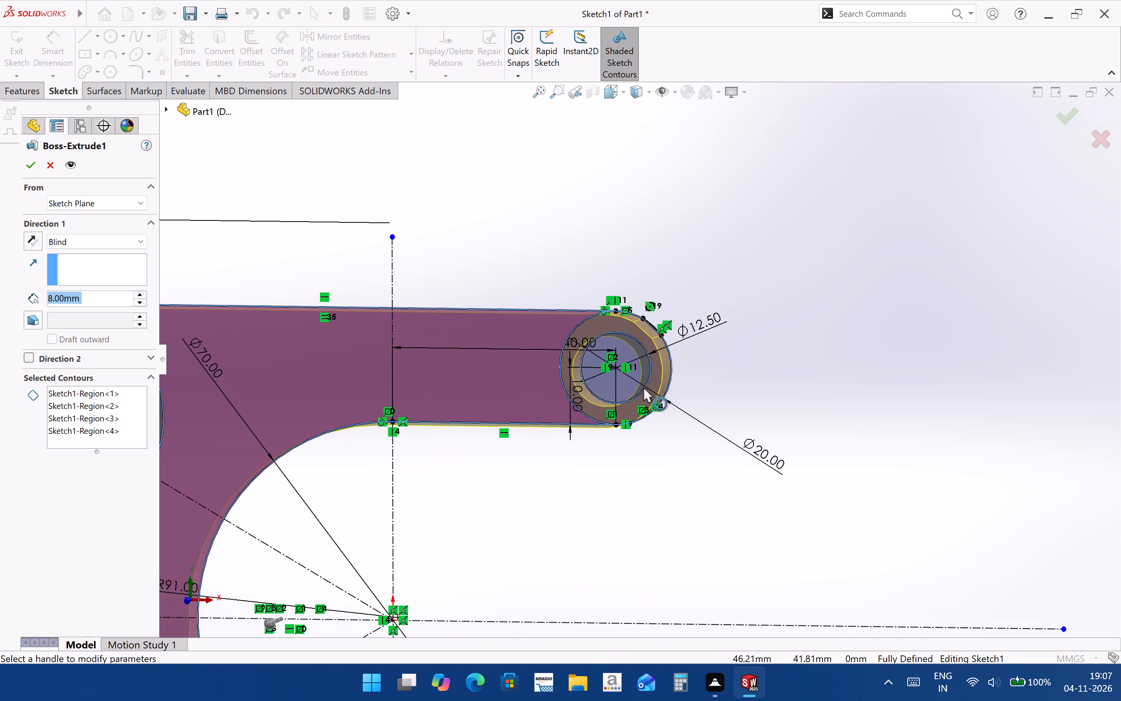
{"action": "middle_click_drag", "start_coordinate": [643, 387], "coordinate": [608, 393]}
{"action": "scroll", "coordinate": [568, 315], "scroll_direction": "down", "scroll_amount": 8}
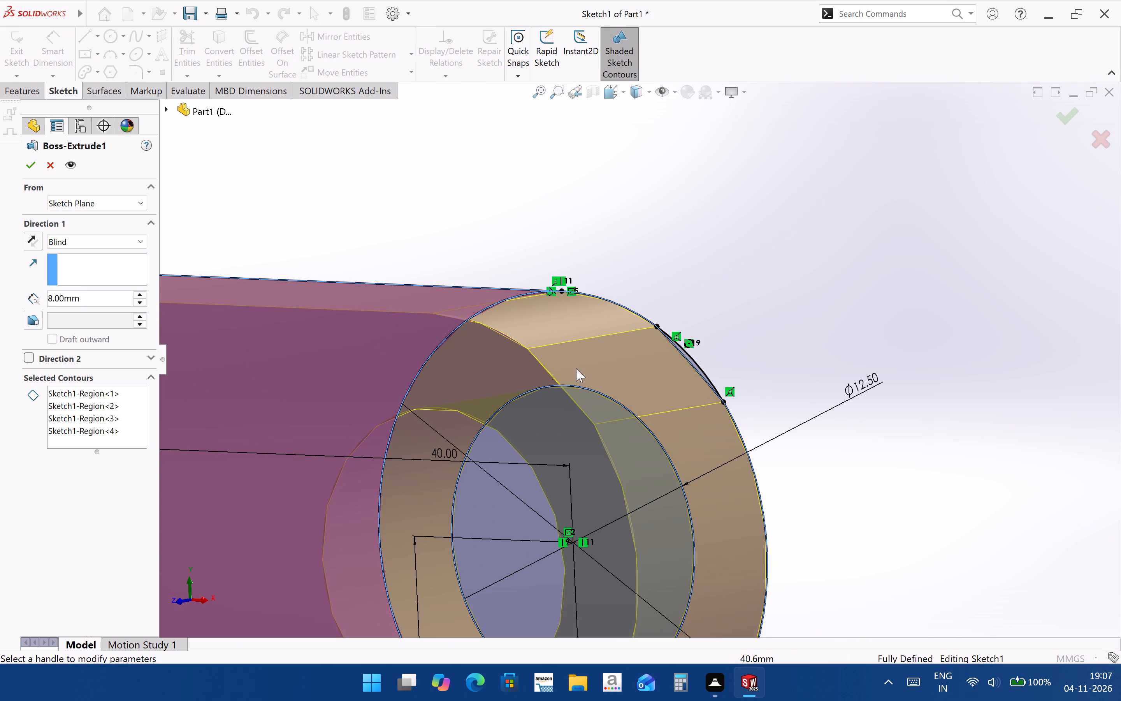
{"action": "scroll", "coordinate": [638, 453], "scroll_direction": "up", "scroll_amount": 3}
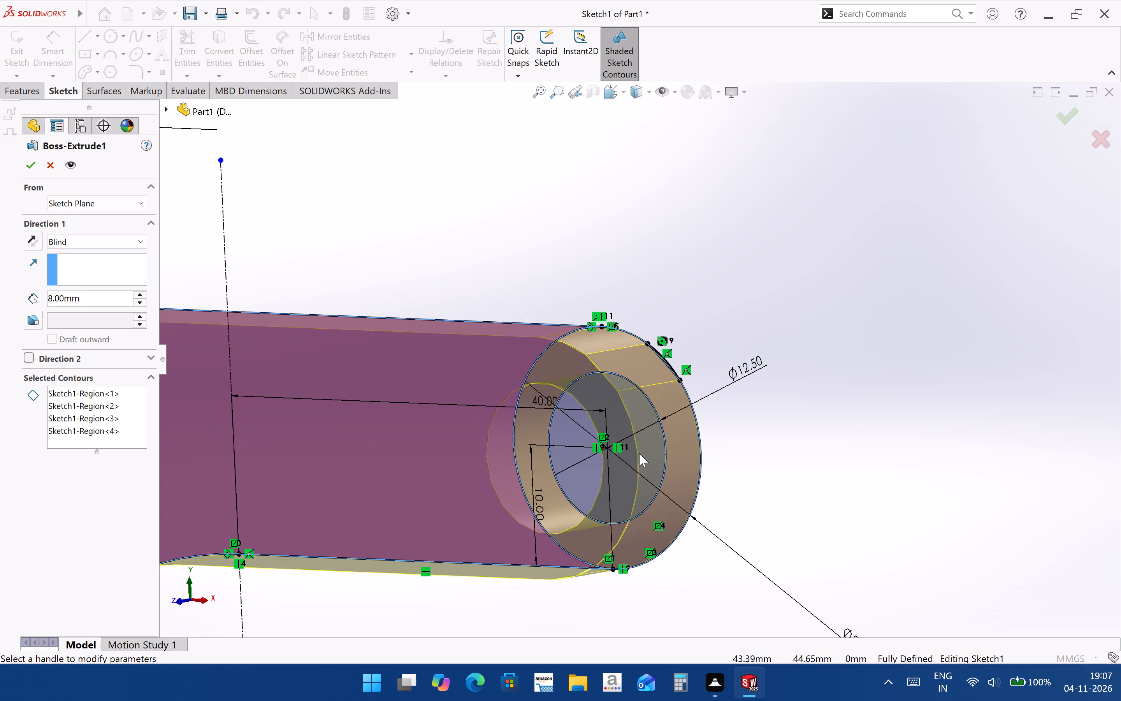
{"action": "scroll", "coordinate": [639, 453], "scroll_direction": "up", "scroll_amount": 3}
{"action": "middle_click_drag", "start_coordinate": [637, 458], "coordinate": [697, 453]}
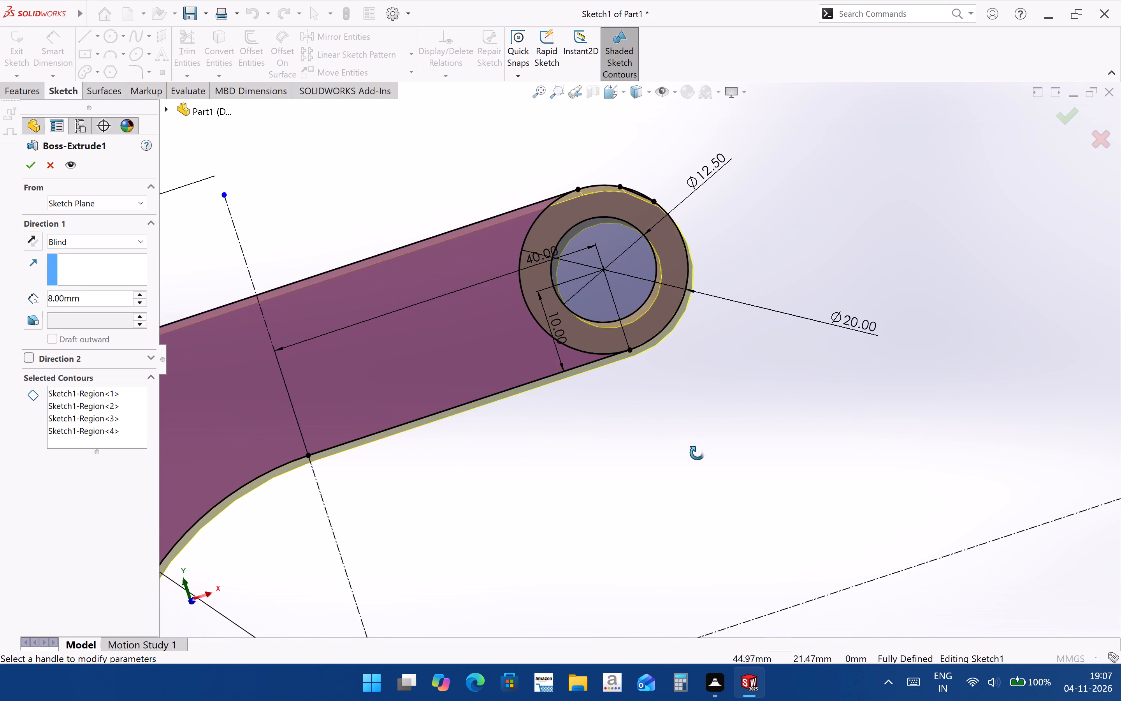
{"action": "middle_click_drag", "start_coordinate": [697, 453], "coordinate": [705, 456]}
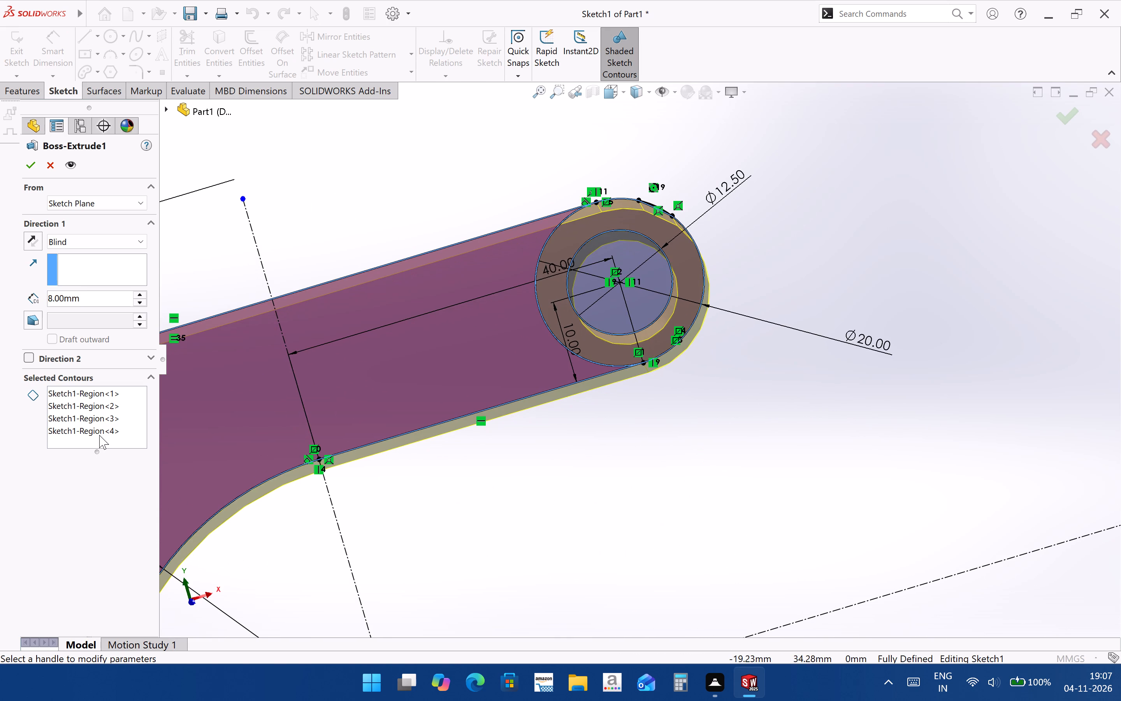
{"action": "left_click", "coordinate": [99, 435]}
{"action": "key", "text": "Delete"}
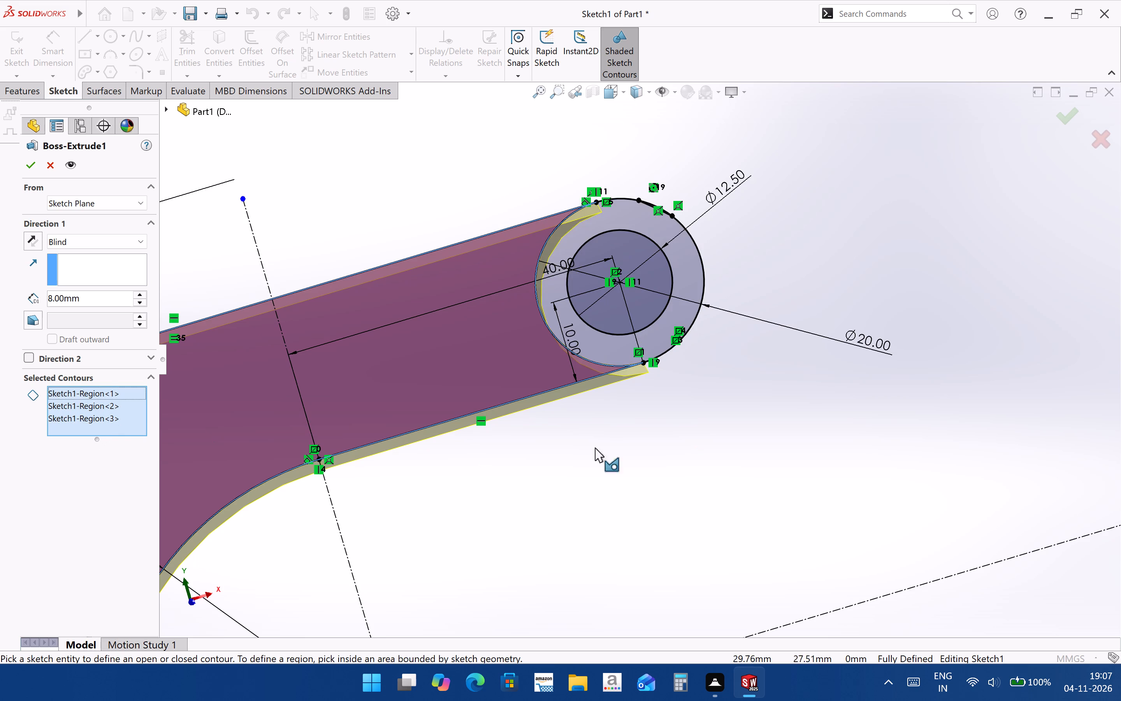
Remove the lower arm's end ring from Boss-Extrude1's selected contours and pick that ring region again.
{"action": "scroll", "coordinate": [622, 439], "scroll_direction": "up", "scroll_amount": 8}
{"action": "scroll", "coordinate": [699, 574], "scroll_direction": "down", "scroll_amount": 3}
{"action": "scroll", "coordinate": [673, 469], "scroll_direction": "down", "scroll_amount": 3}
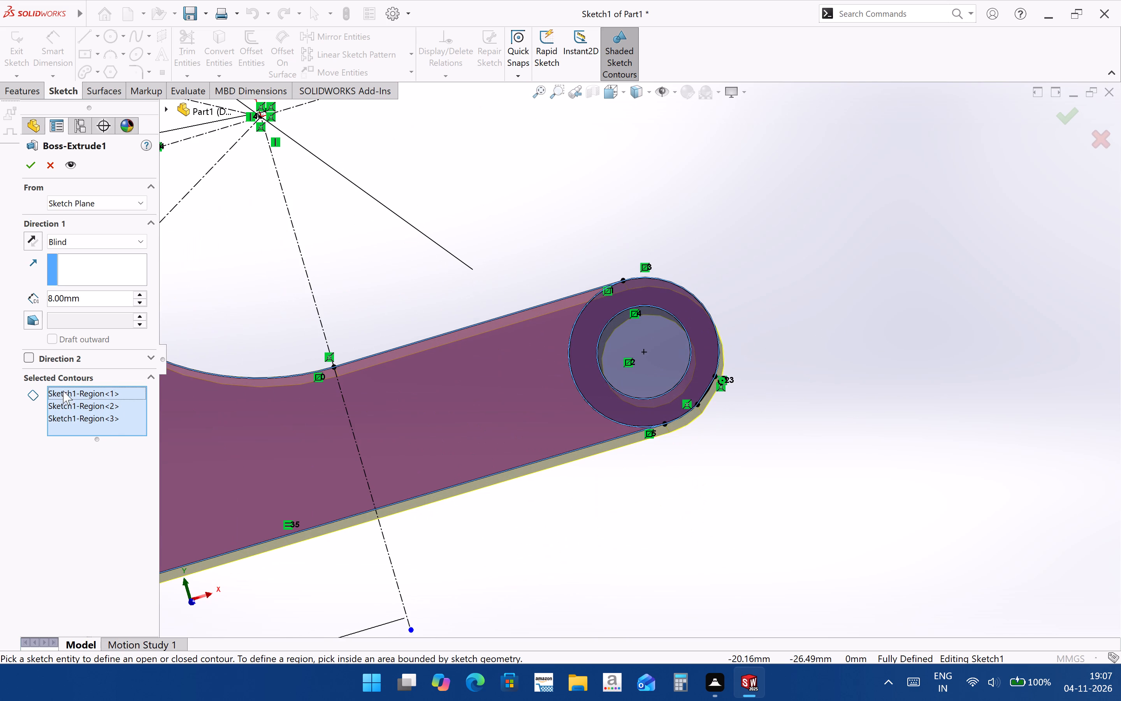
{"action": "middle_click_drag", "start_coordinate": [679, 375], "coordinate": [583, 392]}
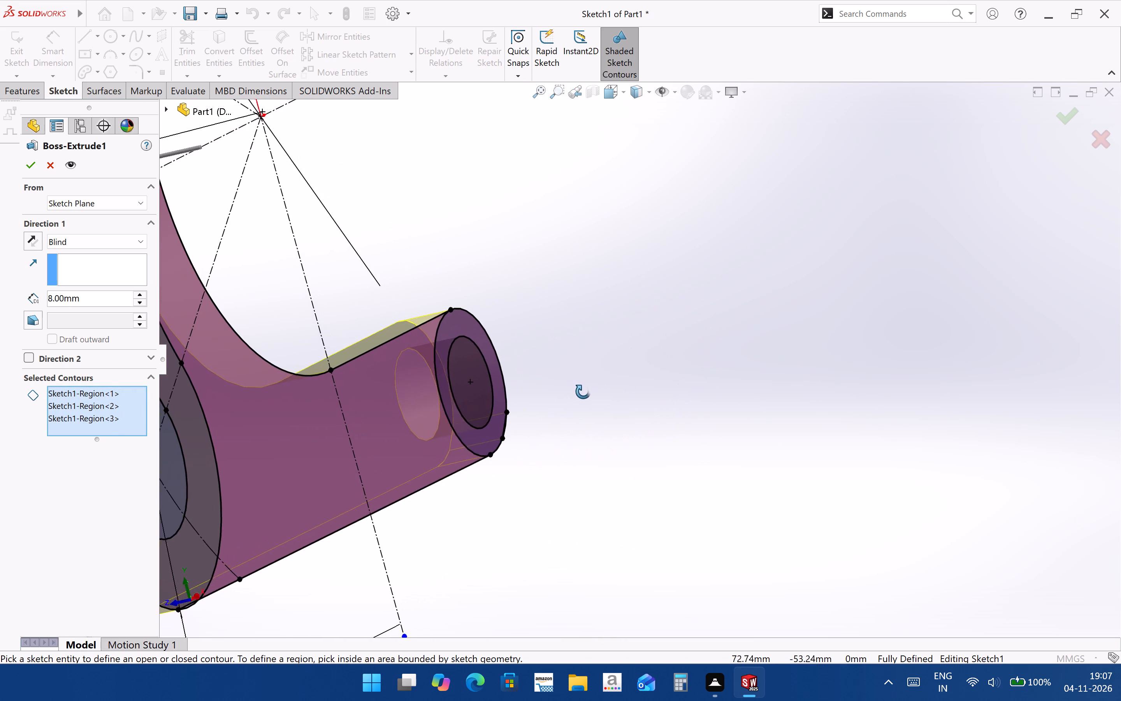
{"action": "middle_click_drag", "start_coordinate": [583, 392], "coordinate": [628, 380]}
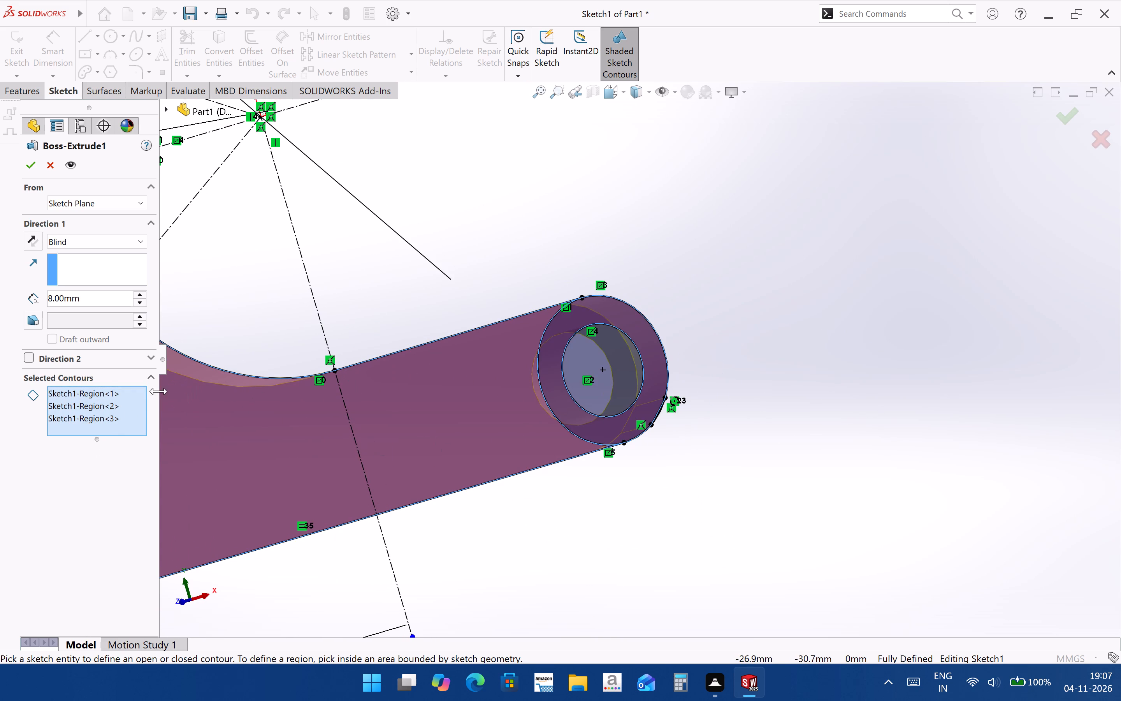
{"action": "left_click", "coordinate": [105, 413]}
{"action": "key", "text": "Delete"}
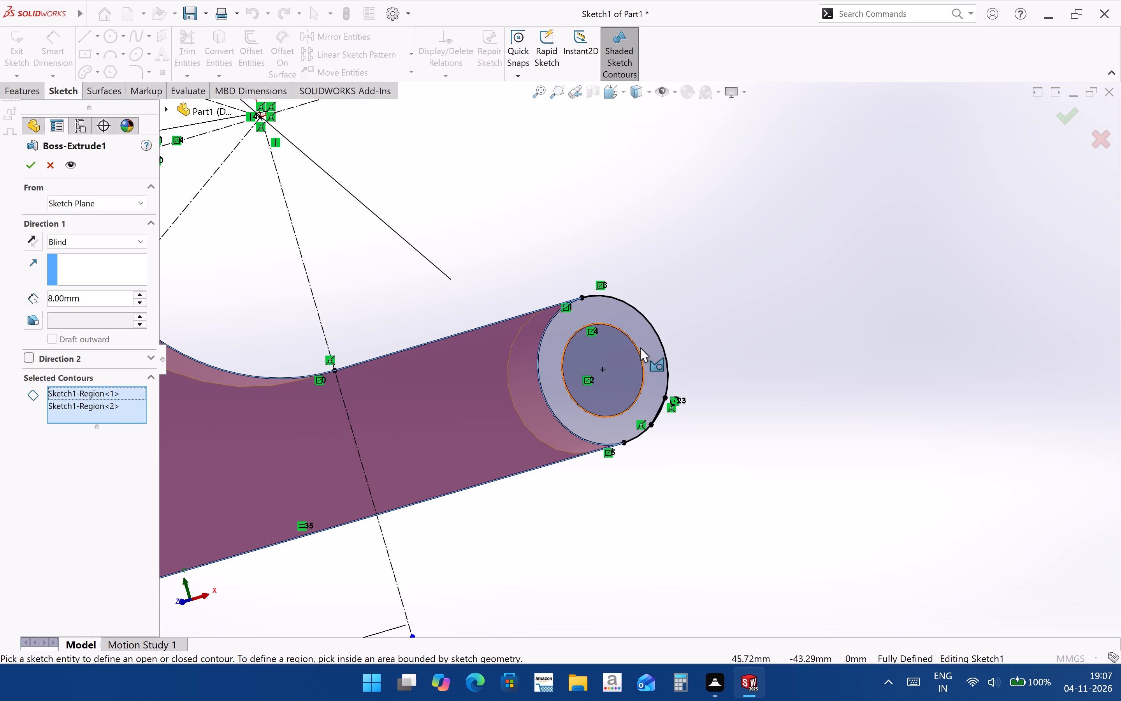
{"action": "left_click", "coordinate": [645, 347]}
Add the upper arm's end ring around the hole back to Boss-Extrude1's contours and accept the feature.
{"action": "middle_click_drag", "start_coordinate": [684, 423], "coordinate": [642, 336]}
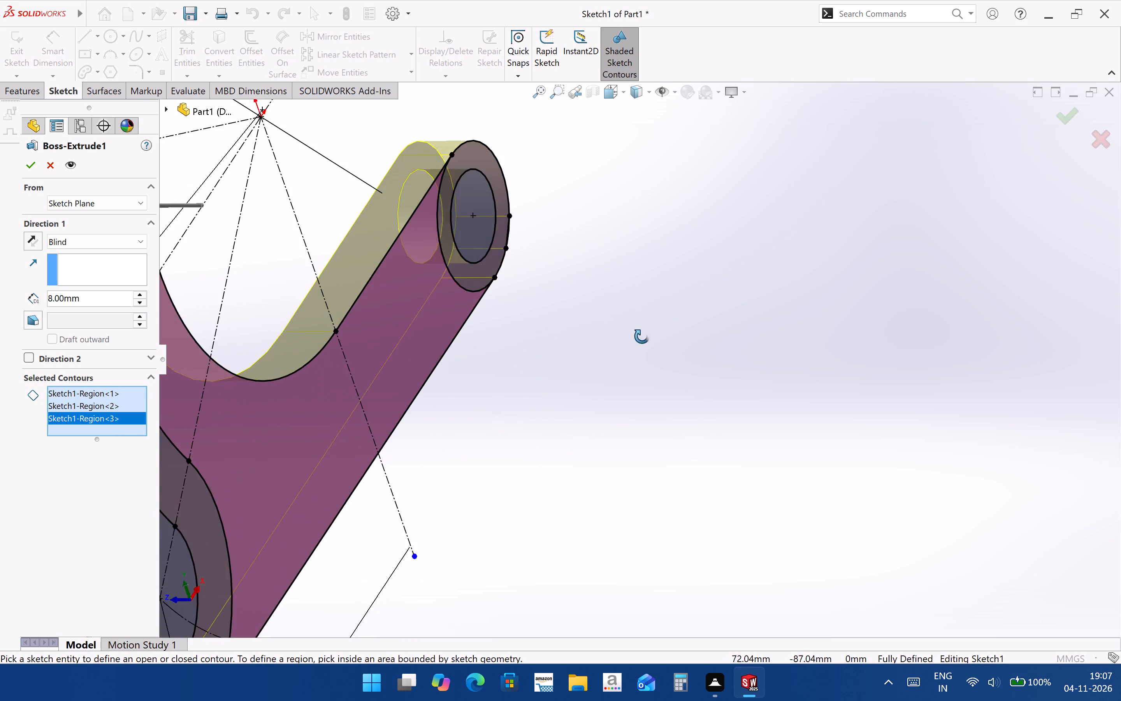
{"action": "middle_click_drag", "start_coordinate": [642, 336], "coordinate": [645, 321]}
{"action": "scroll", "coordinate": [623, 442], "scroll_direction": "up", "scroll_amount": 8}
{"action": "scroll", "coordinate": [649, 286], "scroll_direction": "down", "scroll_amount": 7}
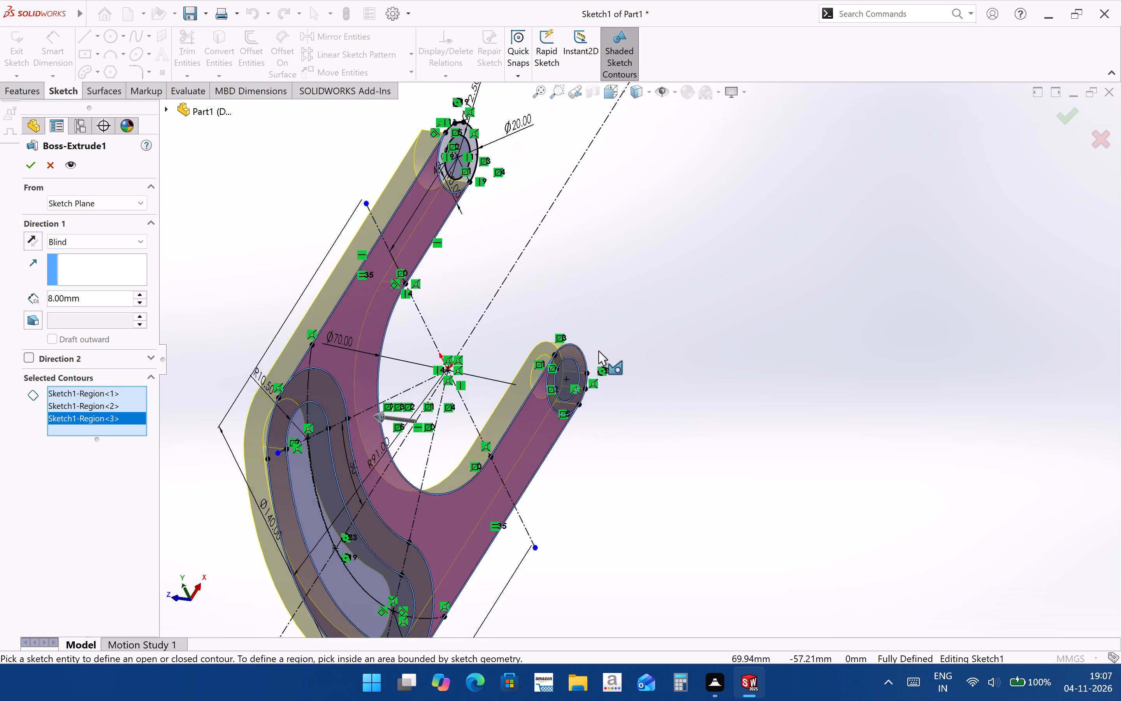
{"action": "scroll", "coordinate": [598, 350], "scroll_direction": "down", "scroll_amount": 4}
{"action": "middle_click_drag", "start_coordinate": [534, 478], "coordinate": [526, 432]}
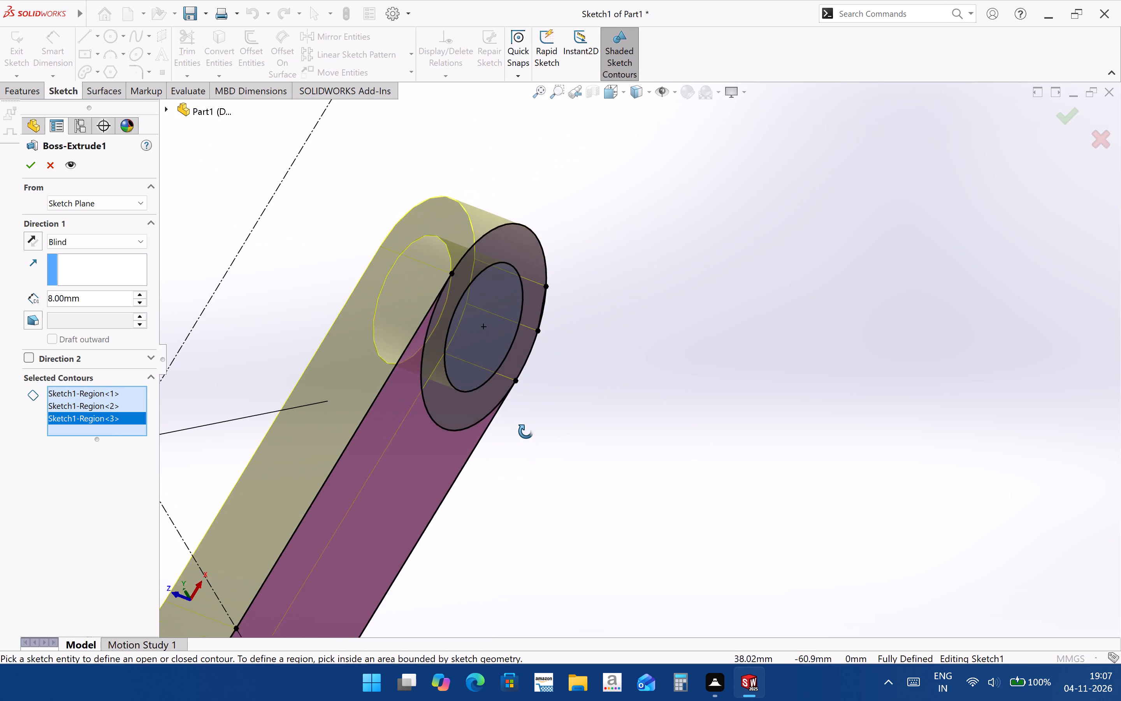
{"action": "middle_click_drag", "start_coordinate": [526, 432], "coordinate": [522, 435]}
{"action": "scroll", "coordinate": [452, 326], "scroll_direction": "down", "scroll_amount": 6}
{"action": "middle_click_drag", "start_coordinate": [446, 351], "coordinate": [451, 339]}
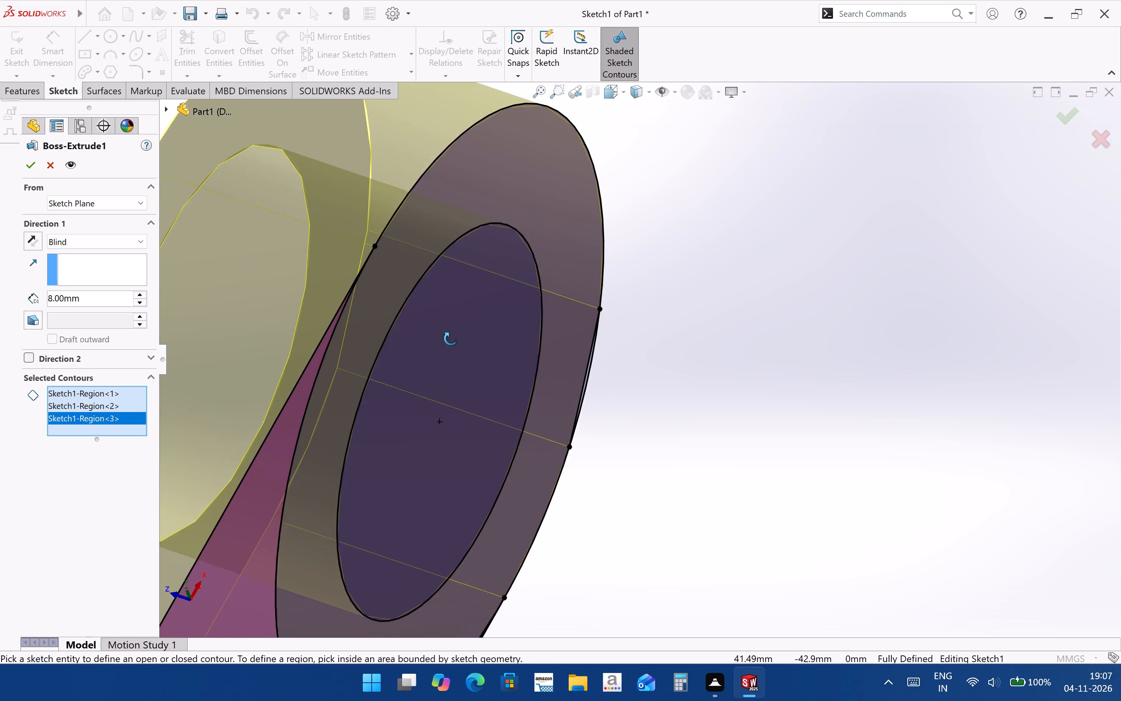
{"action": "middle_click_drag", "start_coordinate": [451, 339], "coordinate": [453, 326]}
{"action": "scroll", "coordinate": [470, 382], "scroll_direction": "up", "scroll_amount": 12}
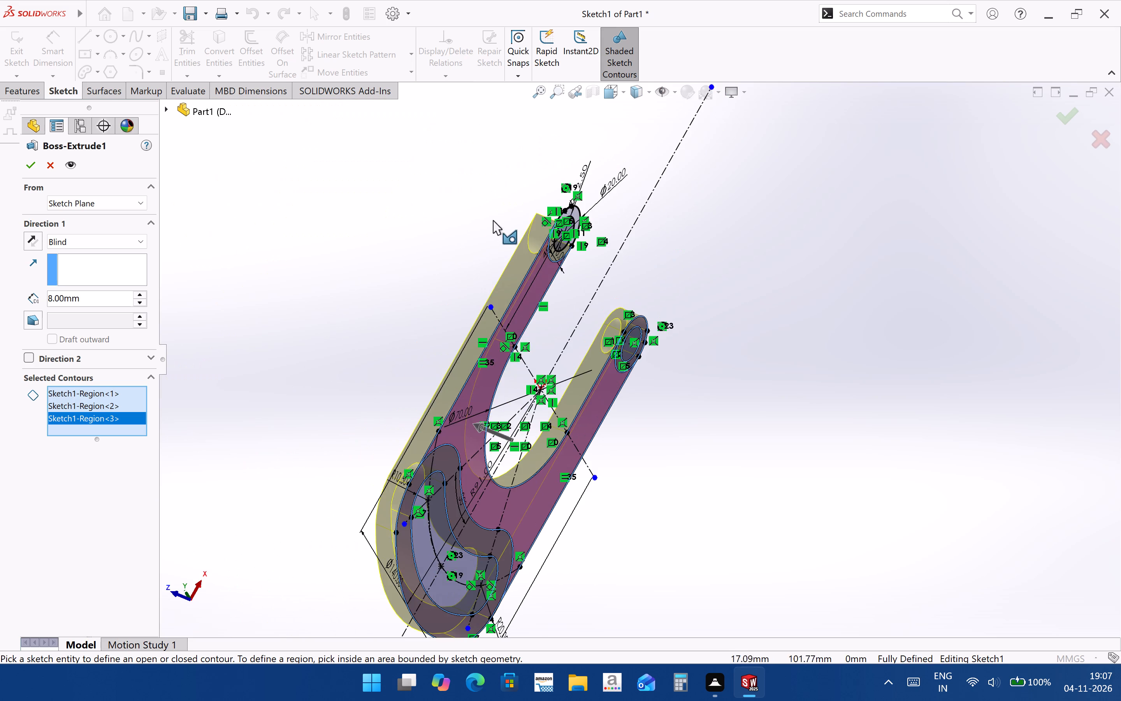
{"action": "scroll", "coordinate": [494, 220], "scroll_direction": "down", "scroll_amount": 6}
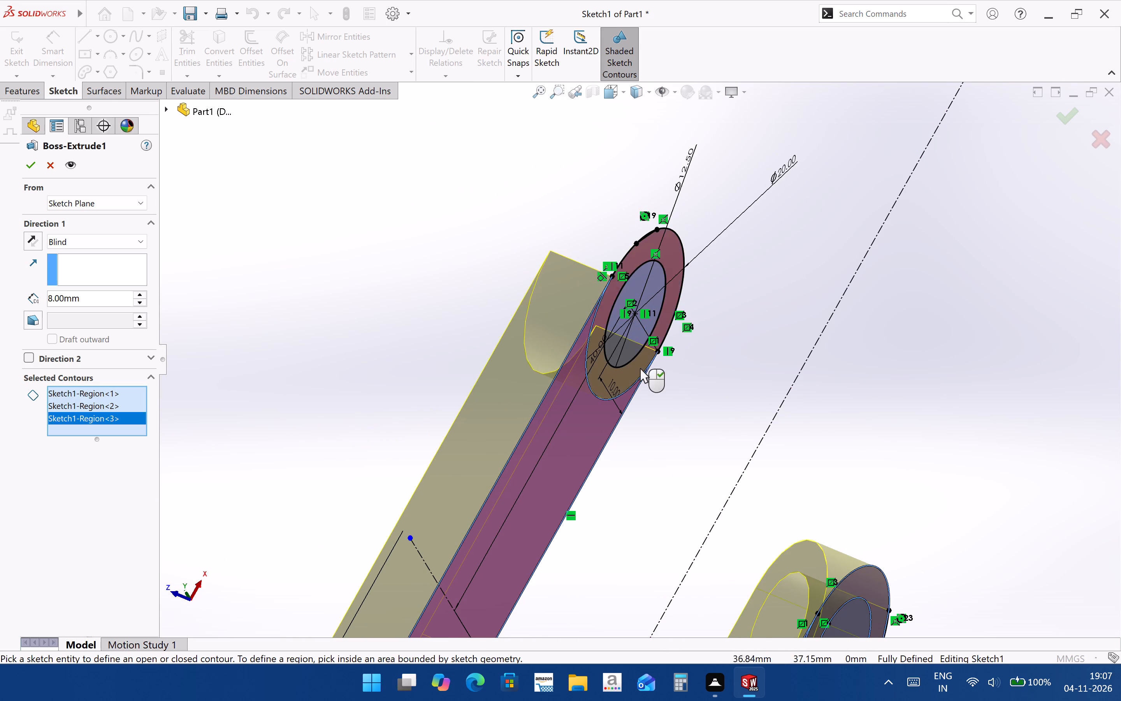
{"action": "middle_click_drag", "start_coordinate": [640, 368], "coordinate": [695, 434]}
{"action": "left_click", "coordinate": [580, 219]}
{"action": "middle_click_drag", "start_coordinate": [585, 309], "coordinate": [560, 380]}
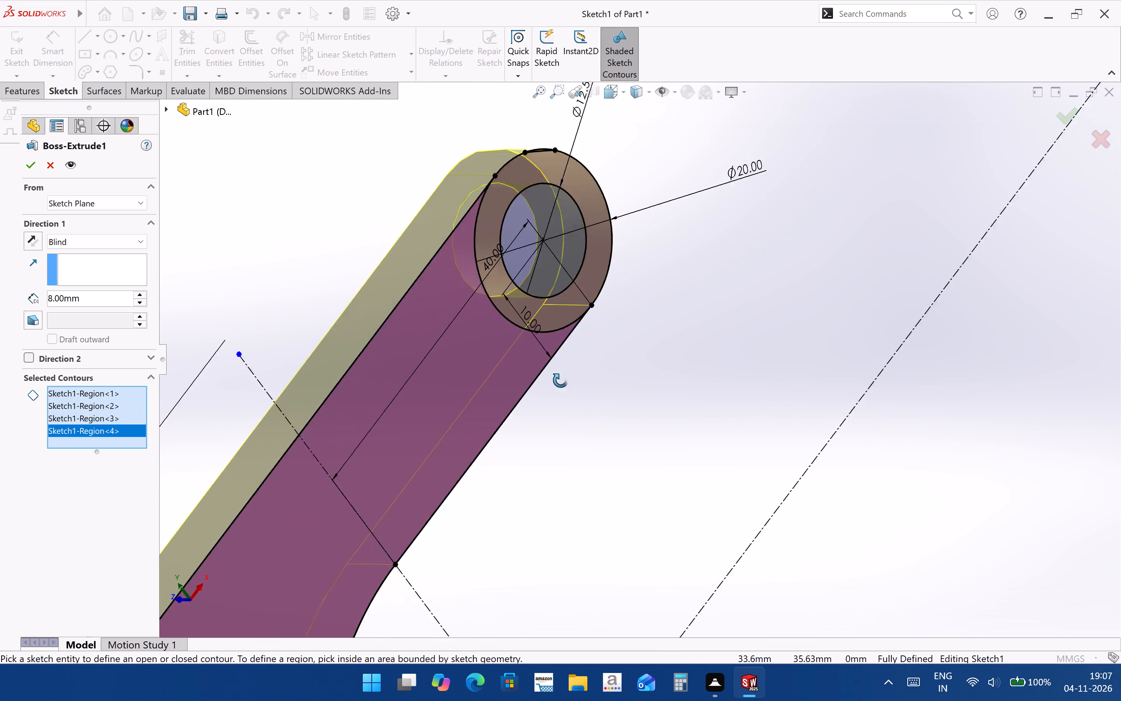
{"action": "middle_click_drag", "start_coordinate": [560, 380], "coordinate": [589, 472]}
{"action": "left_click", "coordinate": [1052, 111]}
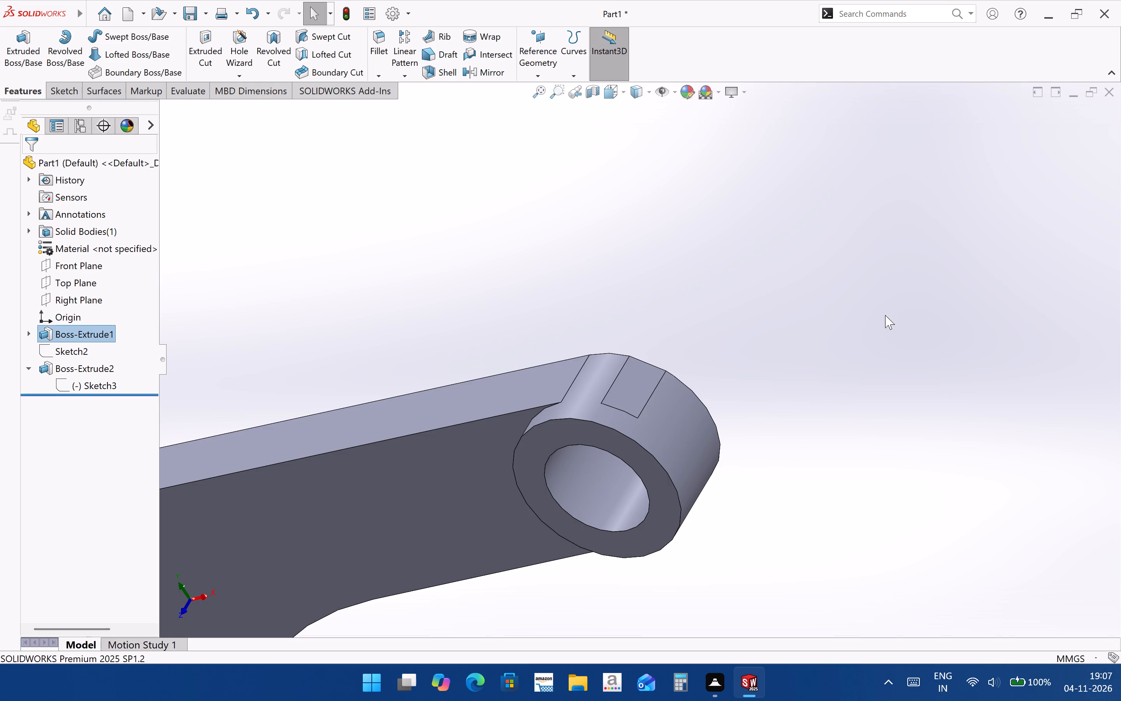
Examine the rounded side faces of both arm ends and the raised bosses from several angles.
{"action": "left_click", "coordinate": [885, 315]}
{"action": "middle_click_drag", "start_coordinate": [657, 380], "coordinate": [655, 526]}
{"action": "scroll", "coordinate": [654, 384], "scroll_direction": "down", "scroll_amount": 2}
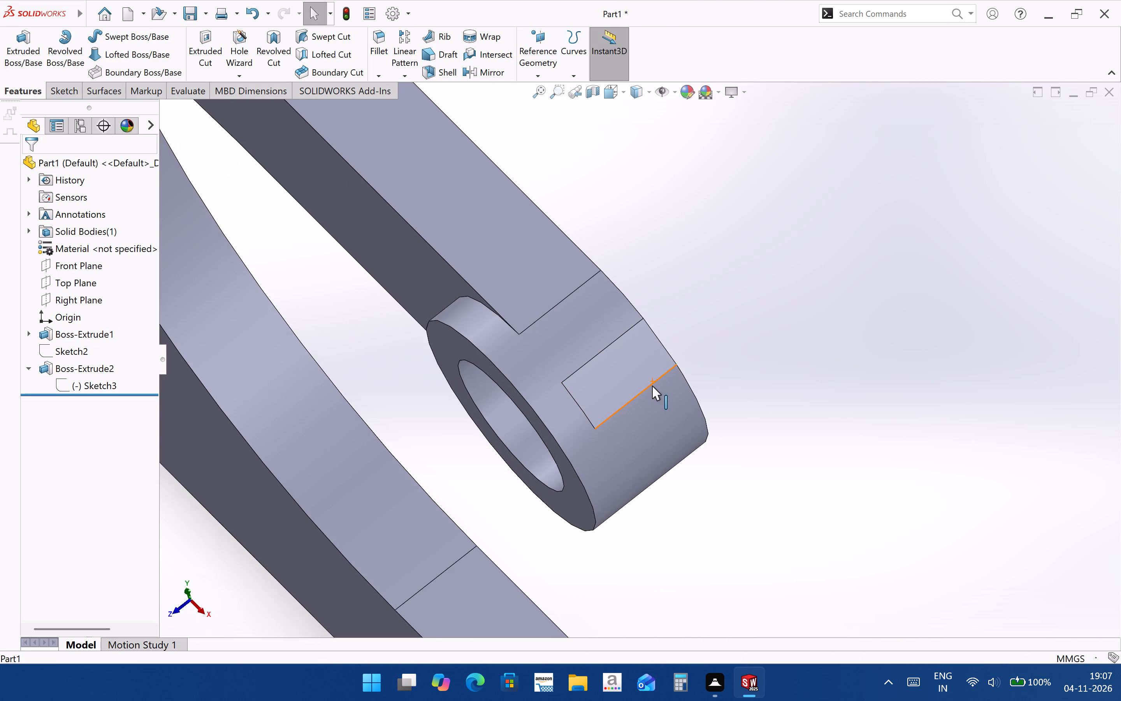
{"action": "middle_click_drag", "start_coordinate": [638, 380], "coordinate": [530, 458]}
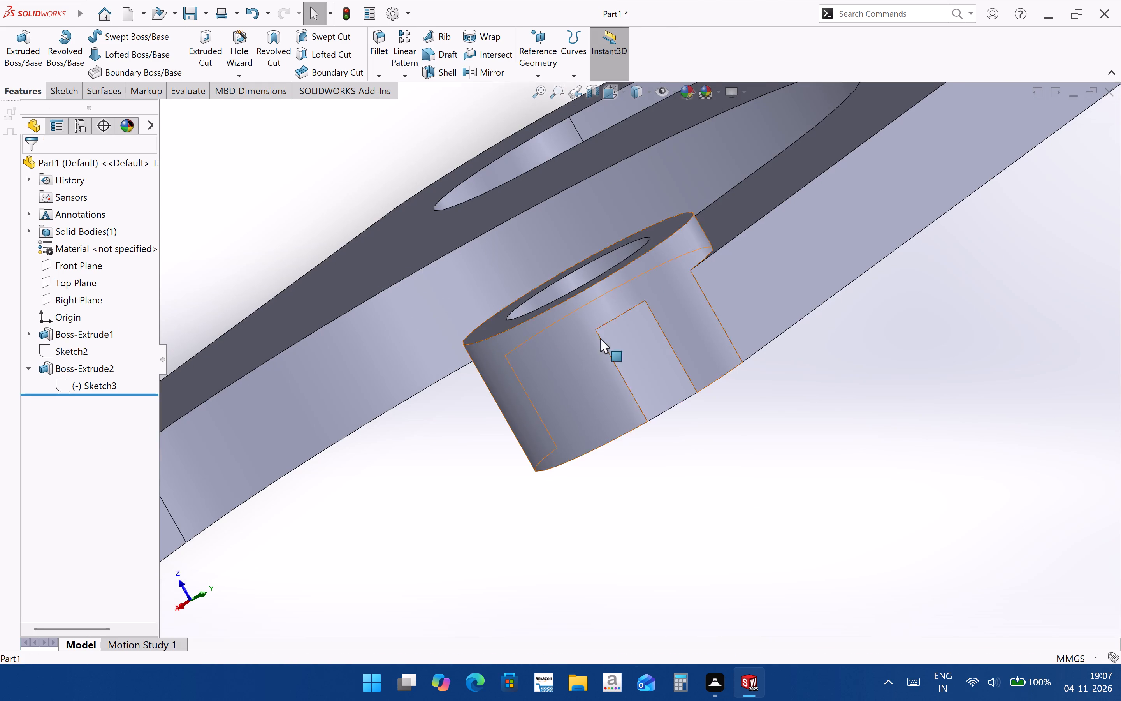
{"action": "scroll", "coordinate": [612, 285], "scroll_direction": "up", "scroll_amount": 2}
{"action": "middle_click_drag", "start_coordinate": [629, 278], "coordinate": [663, 367]}
{"action": "middle_click_drag", "start_coordinate": [634, 433], "coordinate": [628, 336]}
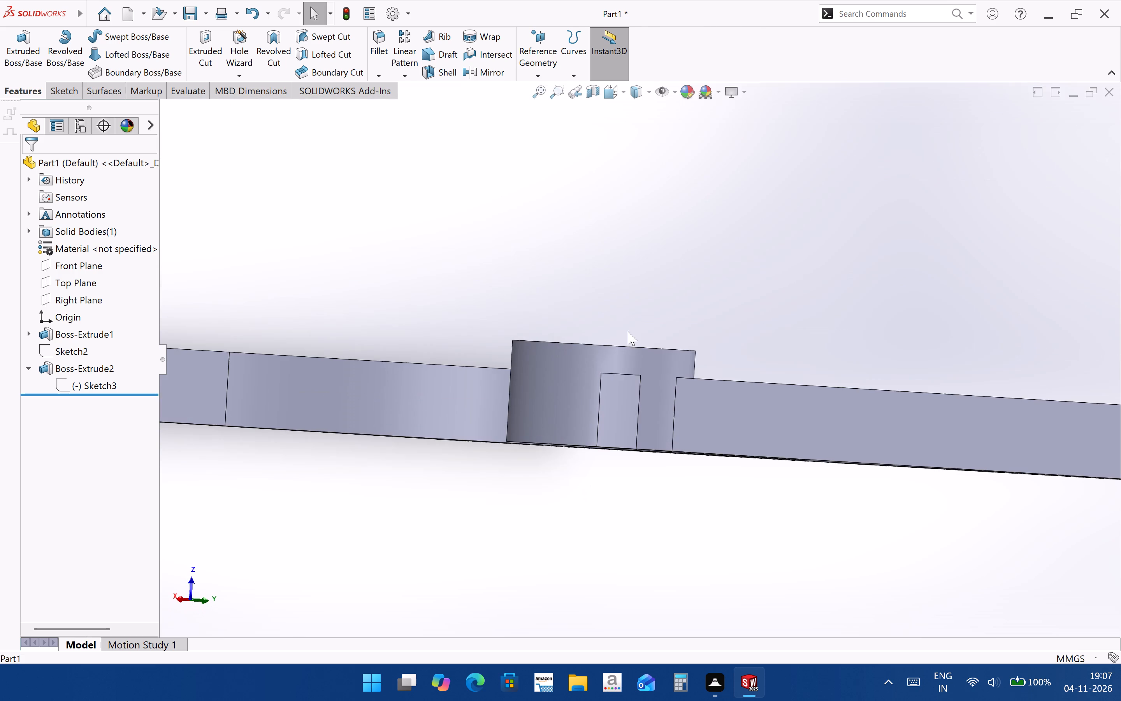
{"action": "middle_click_drag", "start_coordinate": [634, 465], "coordinate": [698, 461]}
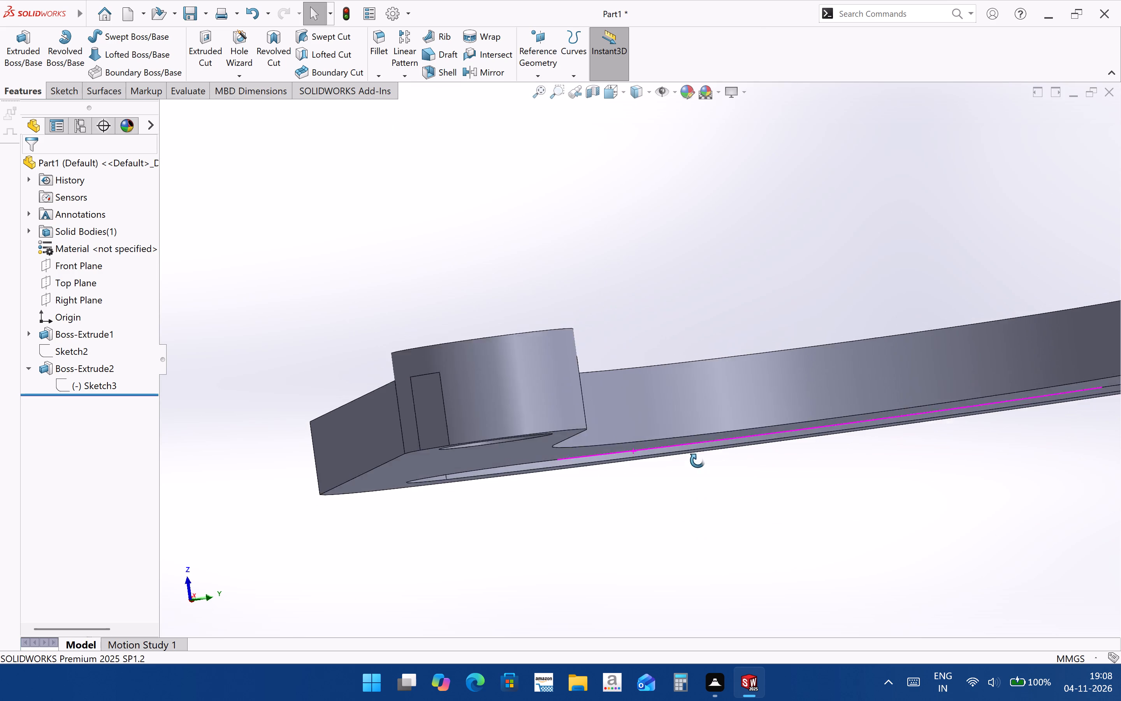
{"action": "middle_click_drag", "start_coordinate": [698, 461], "coordinate": [690, 473]}
{"action": "scroll", "coordinate": [387, 447], "scroll_direction": "up", "scroll_amount": 4}
{"action": "middle_click_drag", "start_coordinate": [619, 404], "coordinate": [636, 423]}
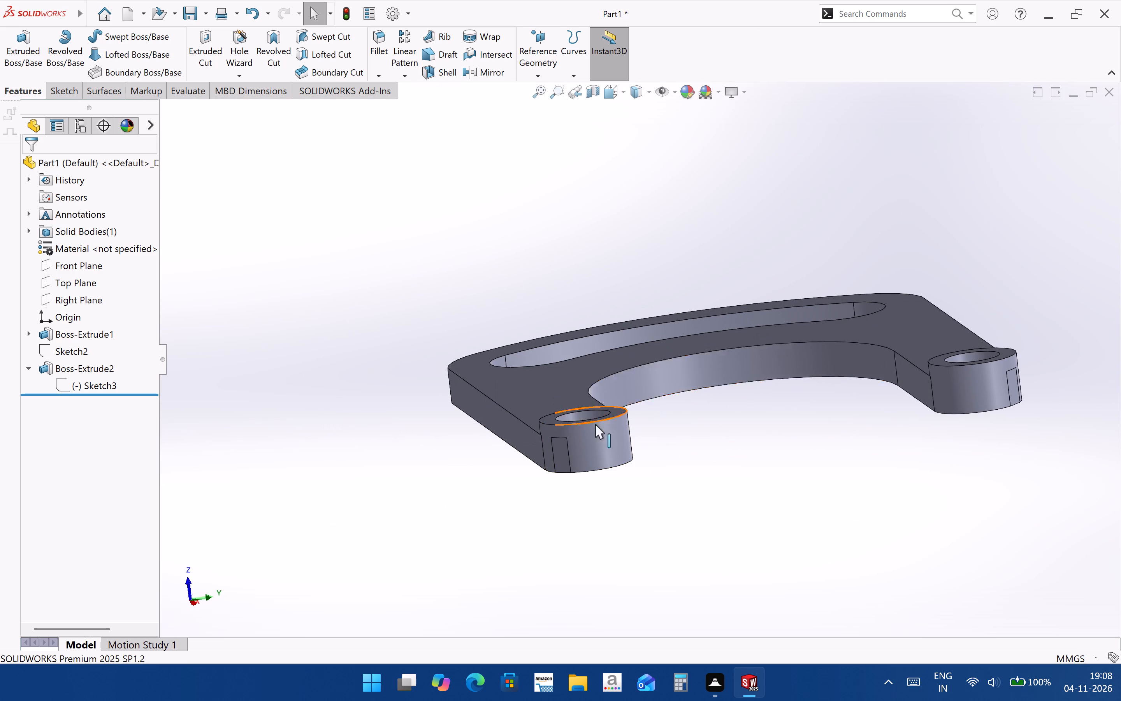
{"action": "middle_click_drag", "start_coordinate": [601, 421], "coordinate": [541, 509]}
{"action": "scroll", "coordinate": [541, 509], "scroll_direction": "up", "scroll_amount": 4}
{"action": "middle_click_drag", "start_coordinate": [679, 322], "coordinate": [810, 430]}
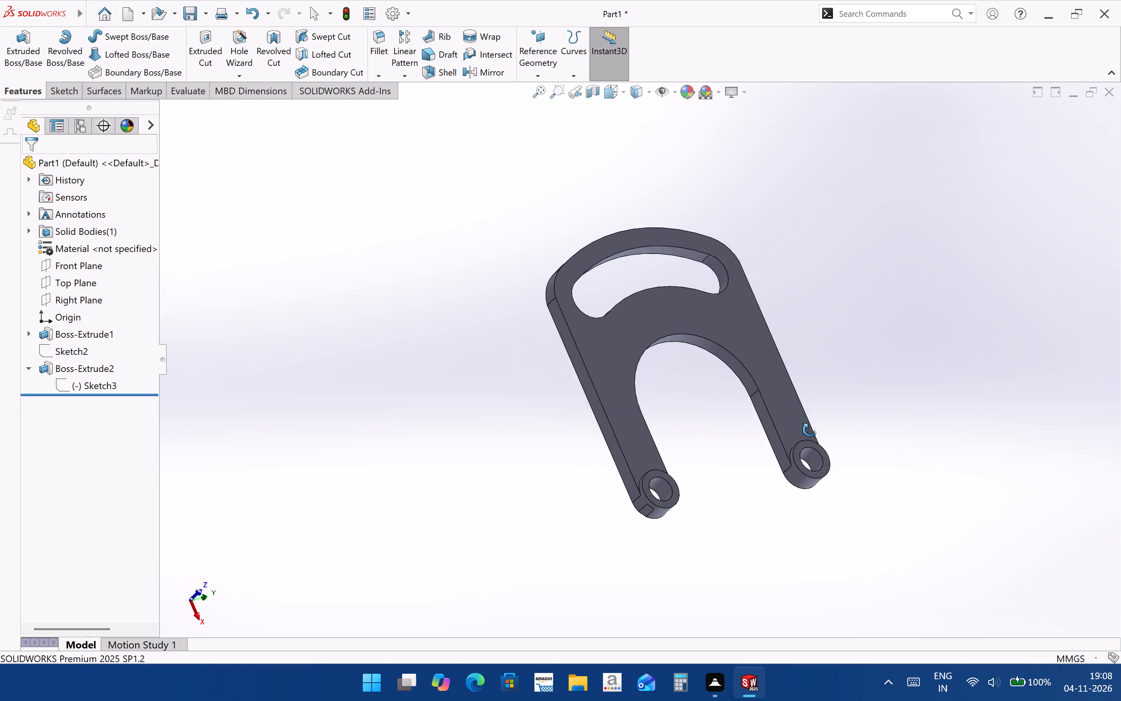
{"action": "middle_click_drag", "start_coordinate": [810, 430], "coordinate": [739, 324]}
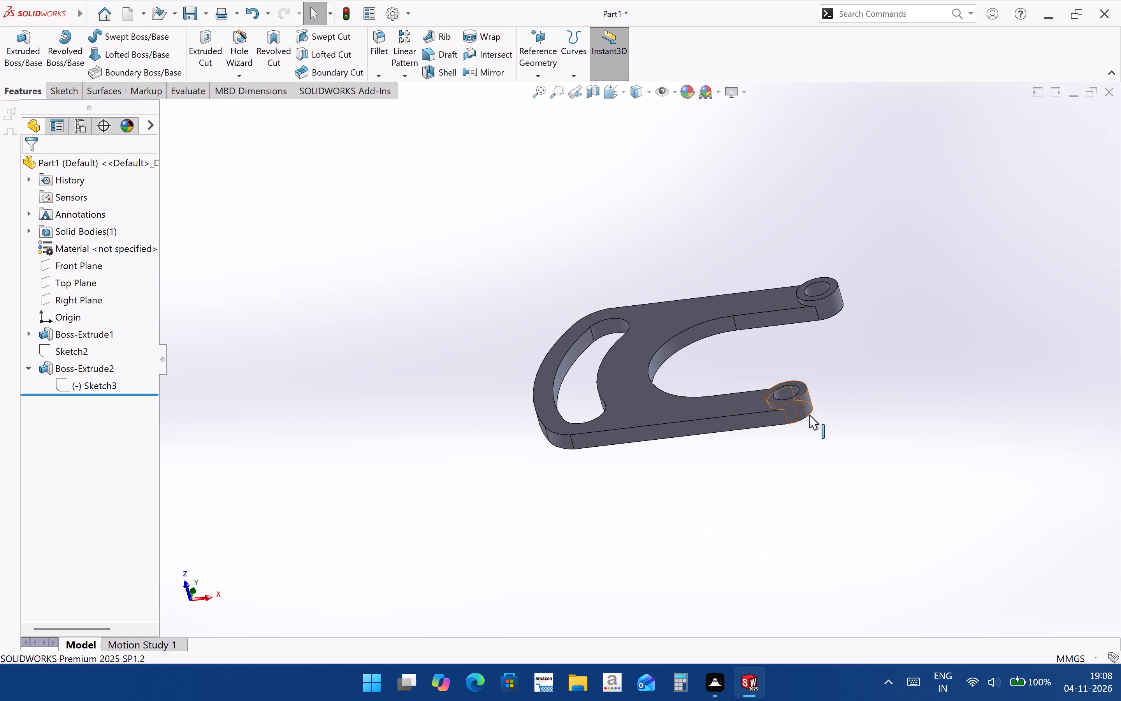
{"action": "scroll", "coordinate": [801, 410], "scroll_direction": "down", "scroll_amount": 4}
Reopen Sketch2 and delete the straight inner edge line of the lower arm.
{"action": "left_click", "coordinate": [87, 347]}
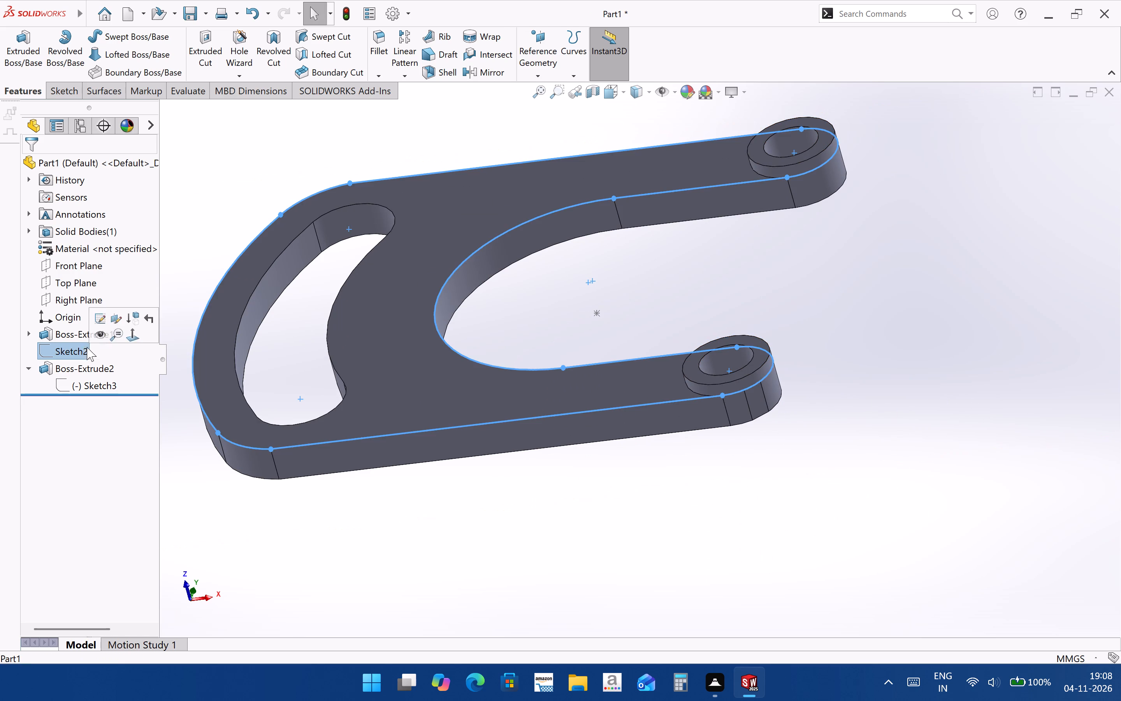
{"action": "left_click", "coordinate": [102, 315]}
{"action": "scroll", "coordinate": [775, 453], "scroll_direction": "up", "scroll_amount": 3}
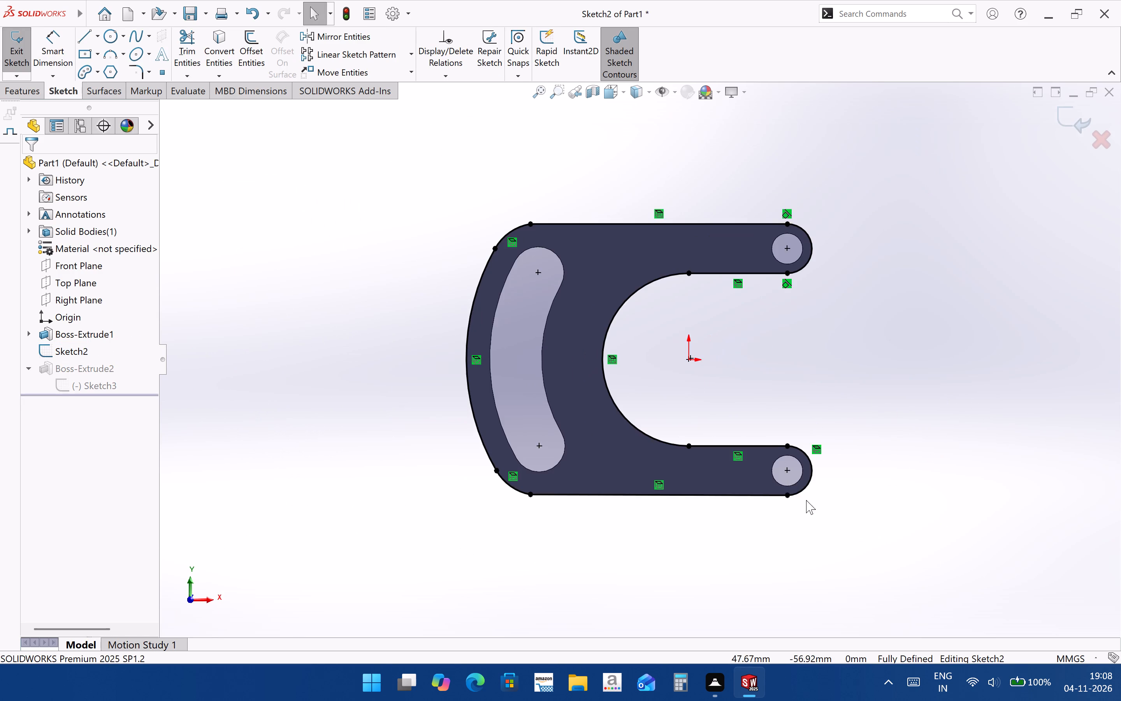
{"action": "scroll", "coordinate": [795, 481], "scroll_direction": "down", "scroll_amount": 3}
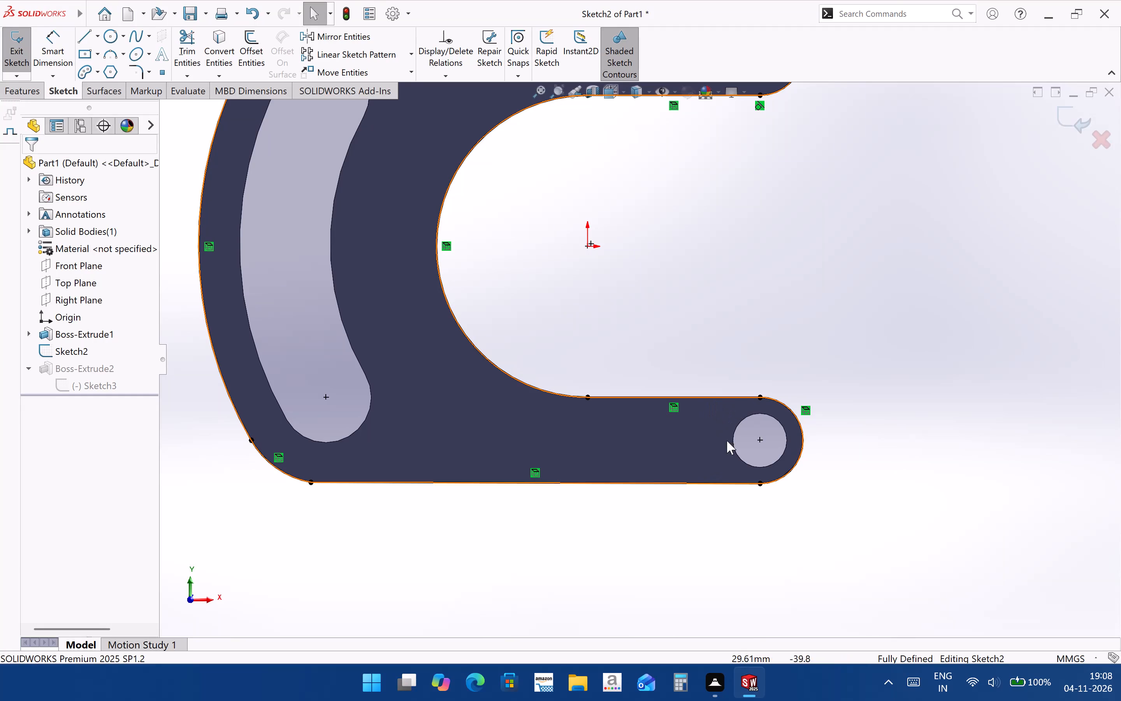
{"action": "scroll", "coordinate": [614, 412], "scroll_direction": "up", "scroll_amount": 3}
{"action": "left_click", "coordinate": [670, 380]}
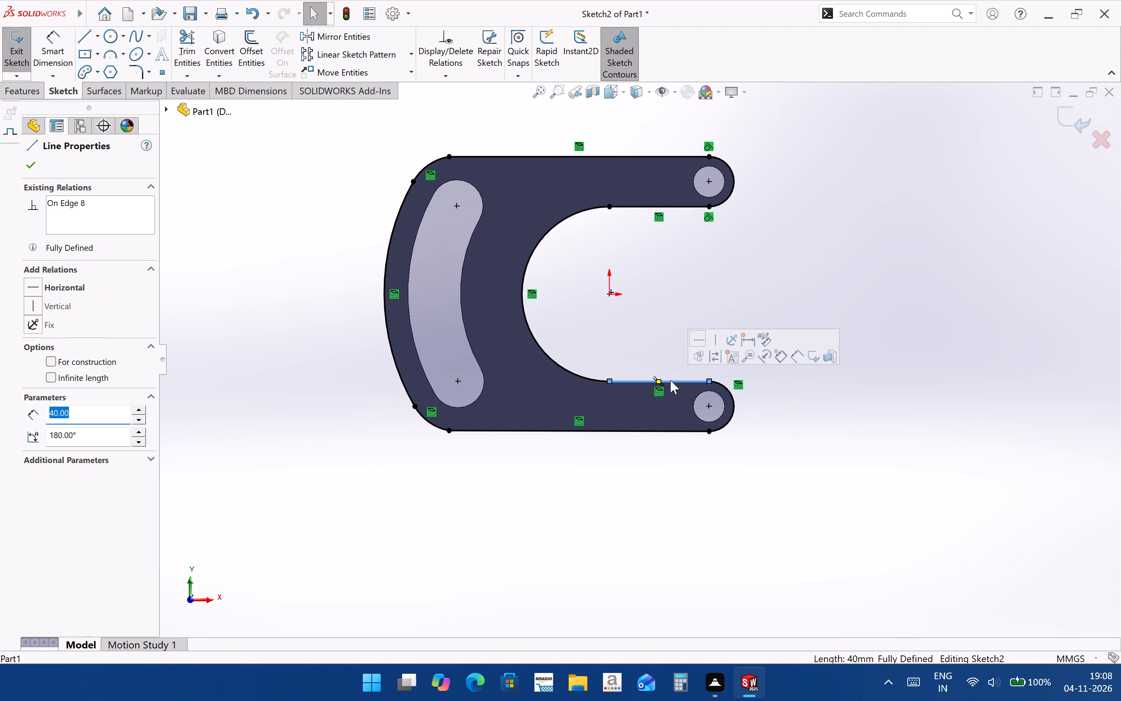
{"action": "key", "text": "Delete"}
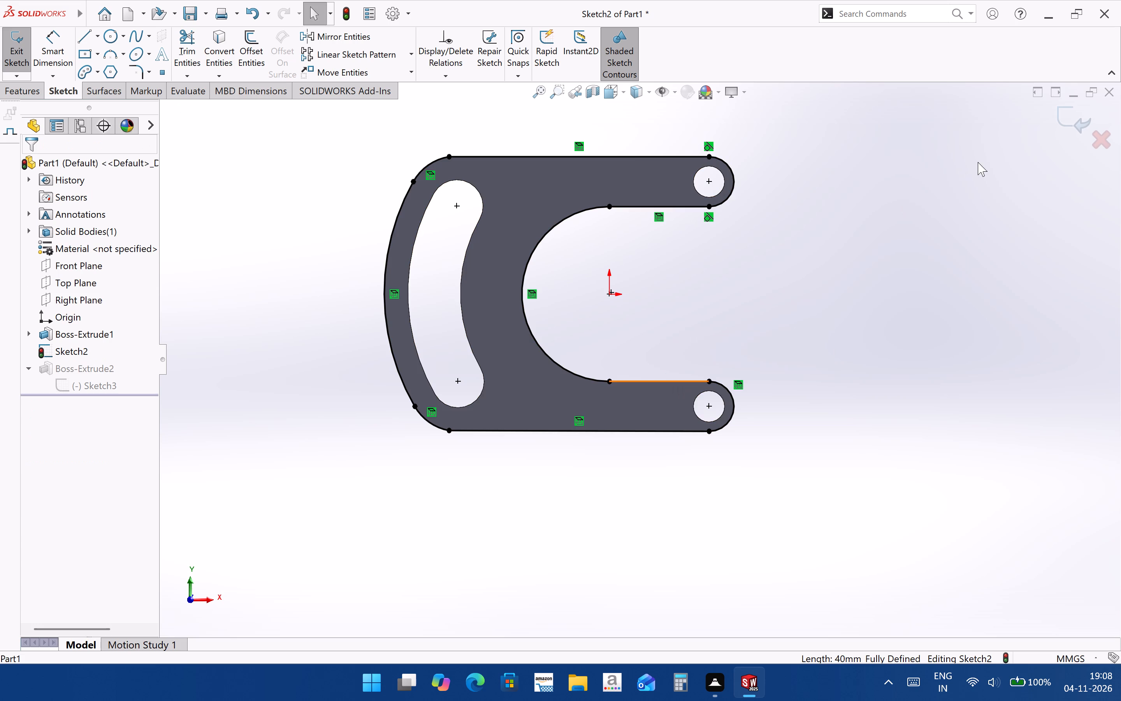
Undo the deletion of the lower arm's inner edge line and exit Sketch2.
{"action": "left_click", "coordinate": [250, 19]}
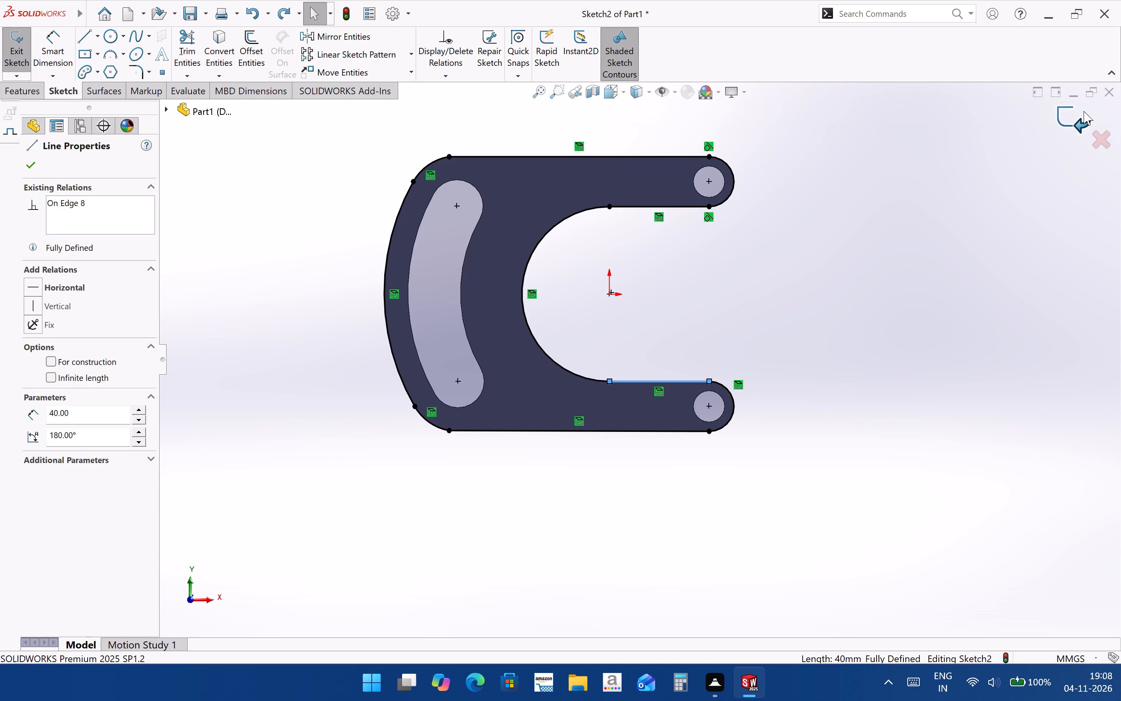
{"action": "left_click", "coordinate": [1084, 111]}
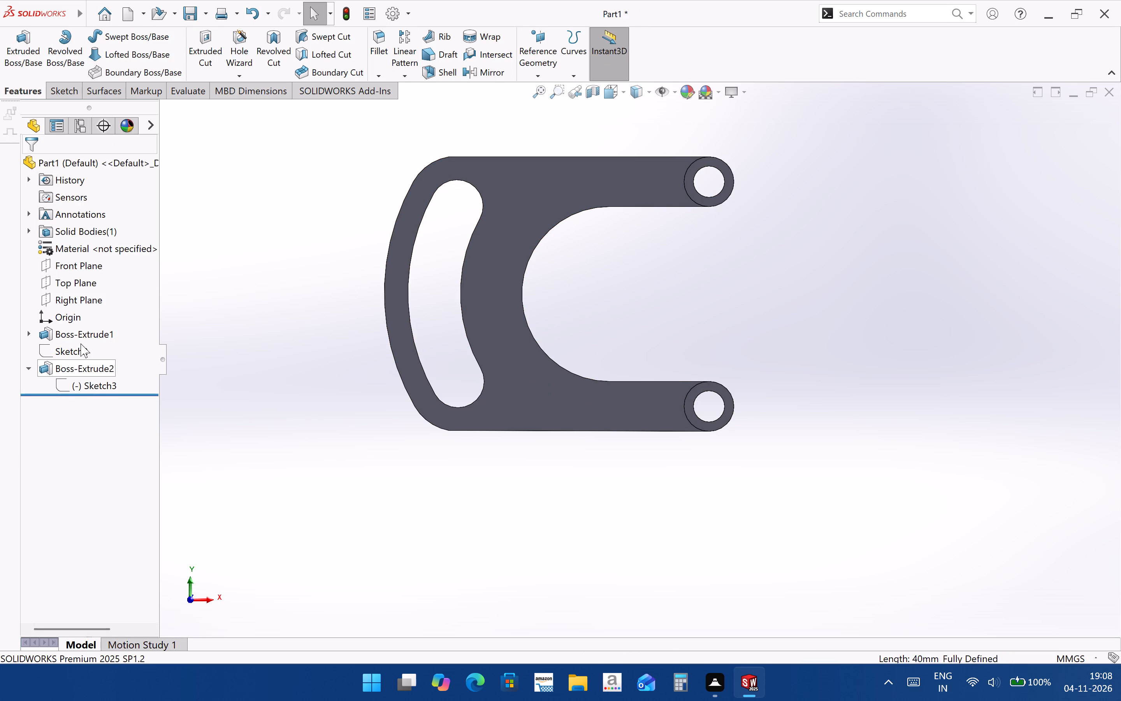
Reopen Sketch2 for editing at the lower arm.
{"action": "left_click", "coordinate": [77, 348]}
{"action": "left_click", "coordinate": [87, 323]}
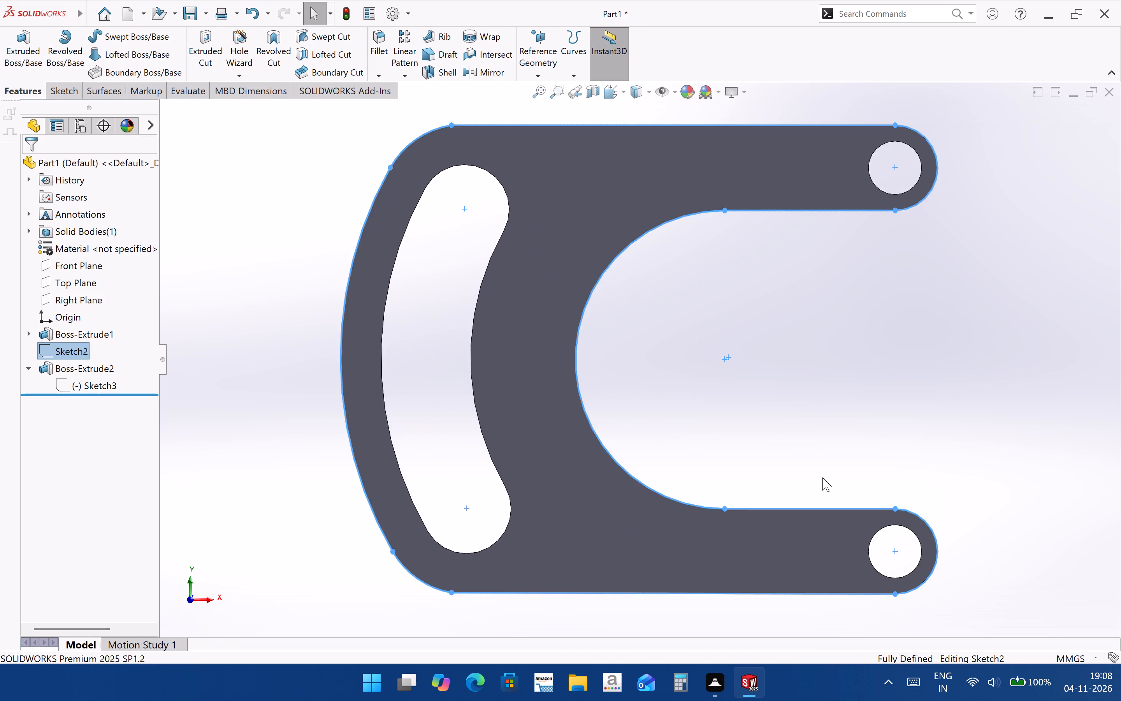
{"action": "scroll", "coordinate": [751, 463], "scroll_direction": "up", "scroll_amount": 3}
{"action": "left_click", "coordinate": [844, 498]}
{"action": "scroll", "coordinate": [815, 474], "scroll_direction": "down", "scroll_amount": 3}
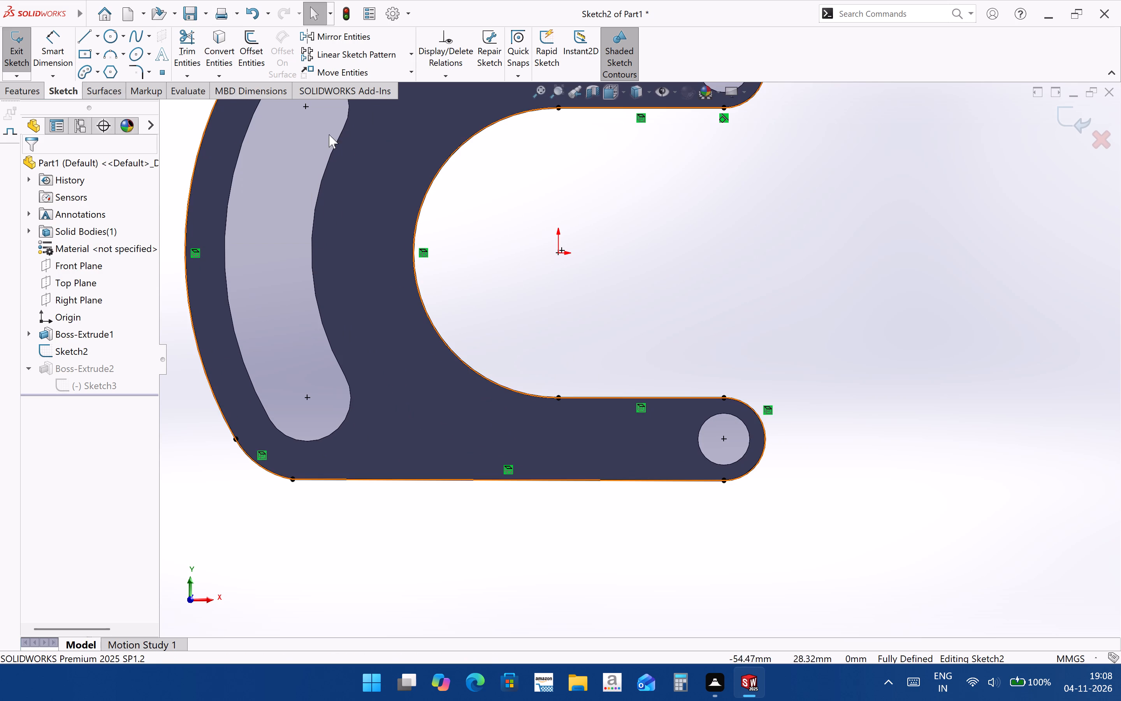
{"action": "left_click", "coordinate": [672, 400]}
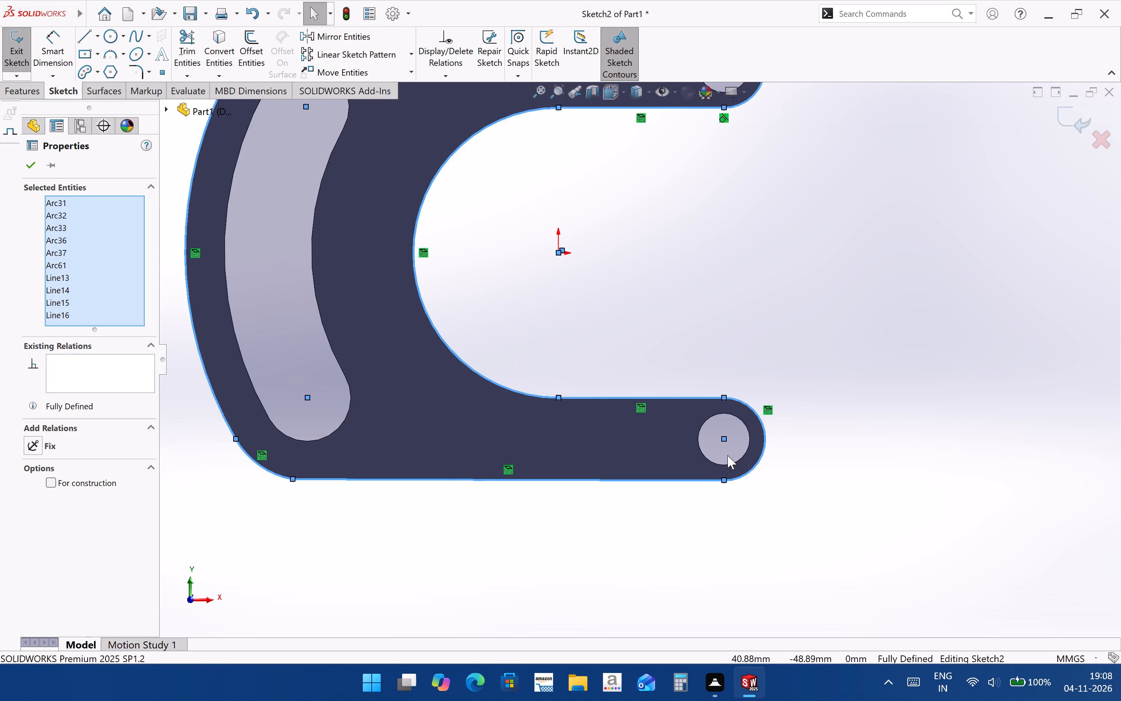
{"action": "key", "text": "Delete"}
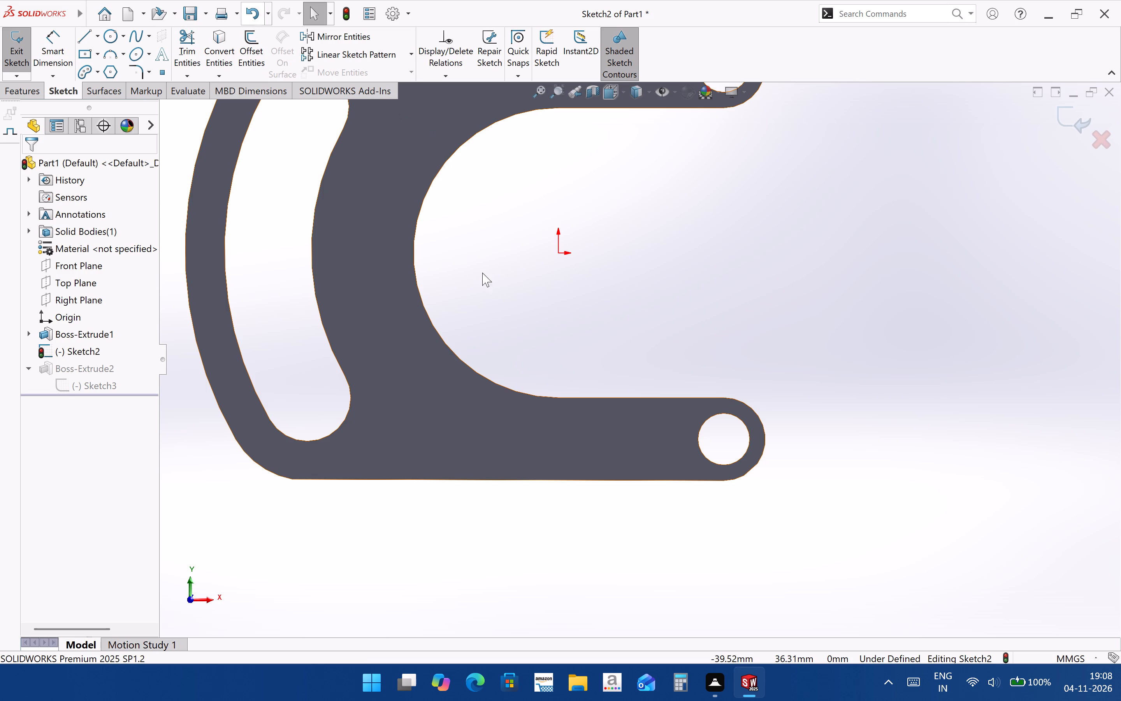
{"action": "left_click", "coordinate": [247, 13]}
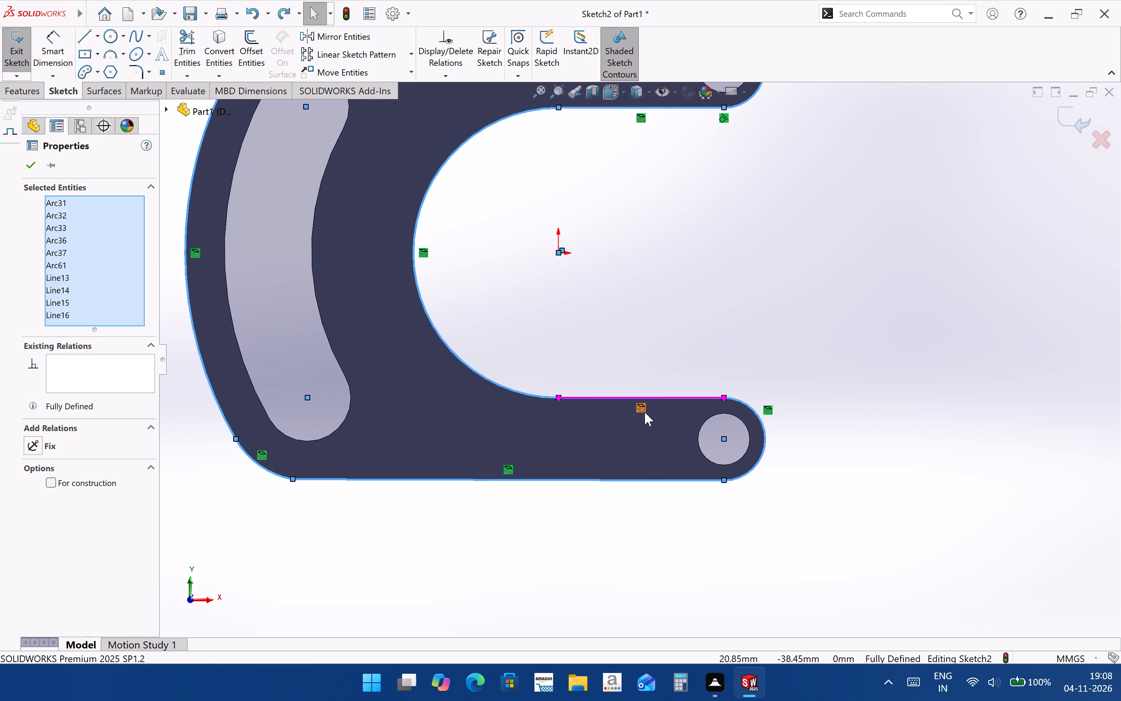
Delete the lower arm's straight inner edge line, rounded end arc and outer edge line from Sketch2.
{"action": "left_click", "coordinate": [771, 338]}
{"action": "left_click", "coordinate": [664, 400]}
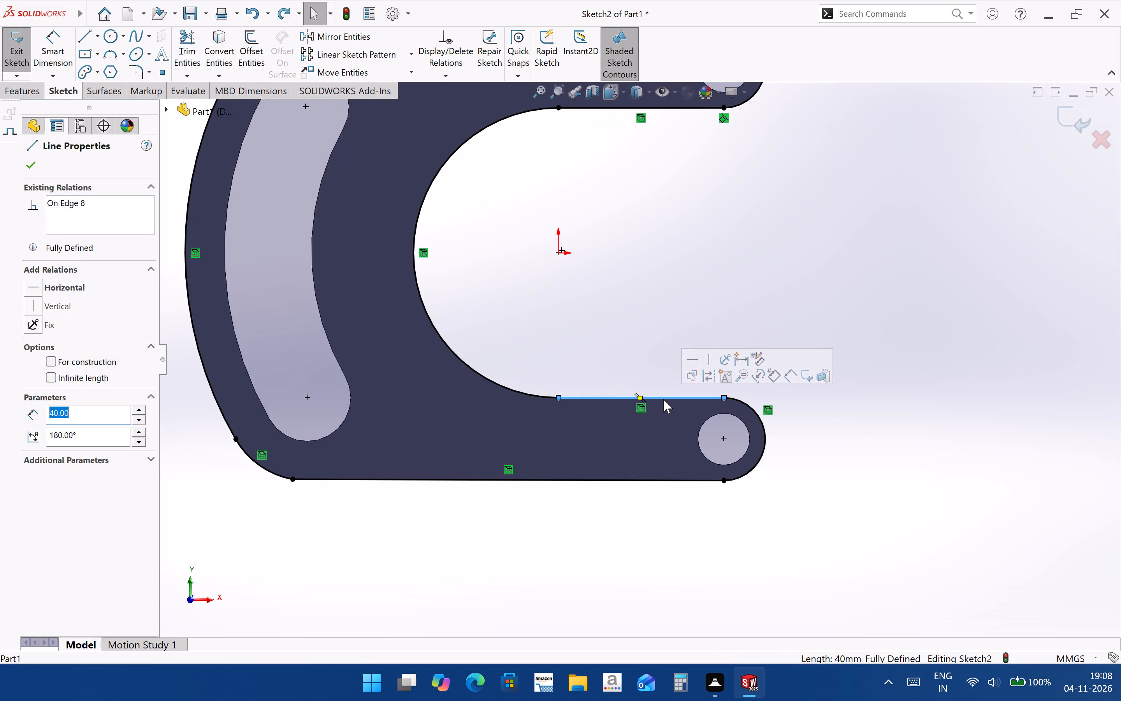
{"action": "key", "text": "Delete"}
{"action": "left_click", "coordinate": [742, 403]}
{"action": "key", "text": "Delete"}
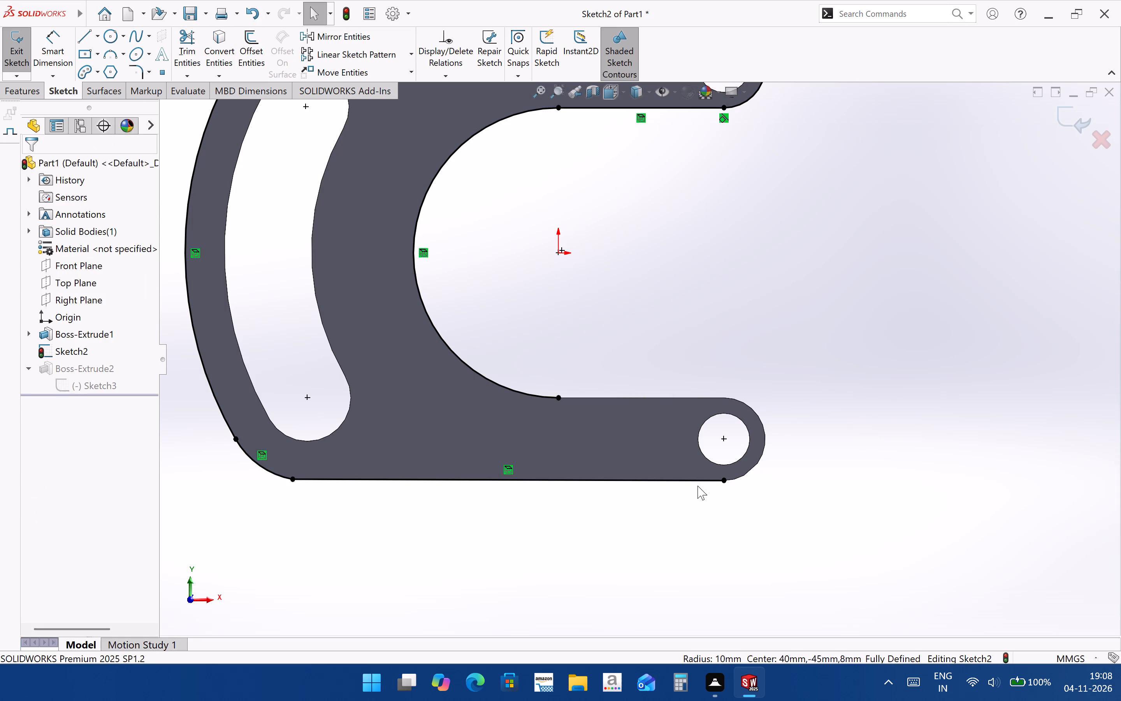
{"action": "left_click", "coordinate": [703, 483]}
{"action": "key", "text": "Delete"}
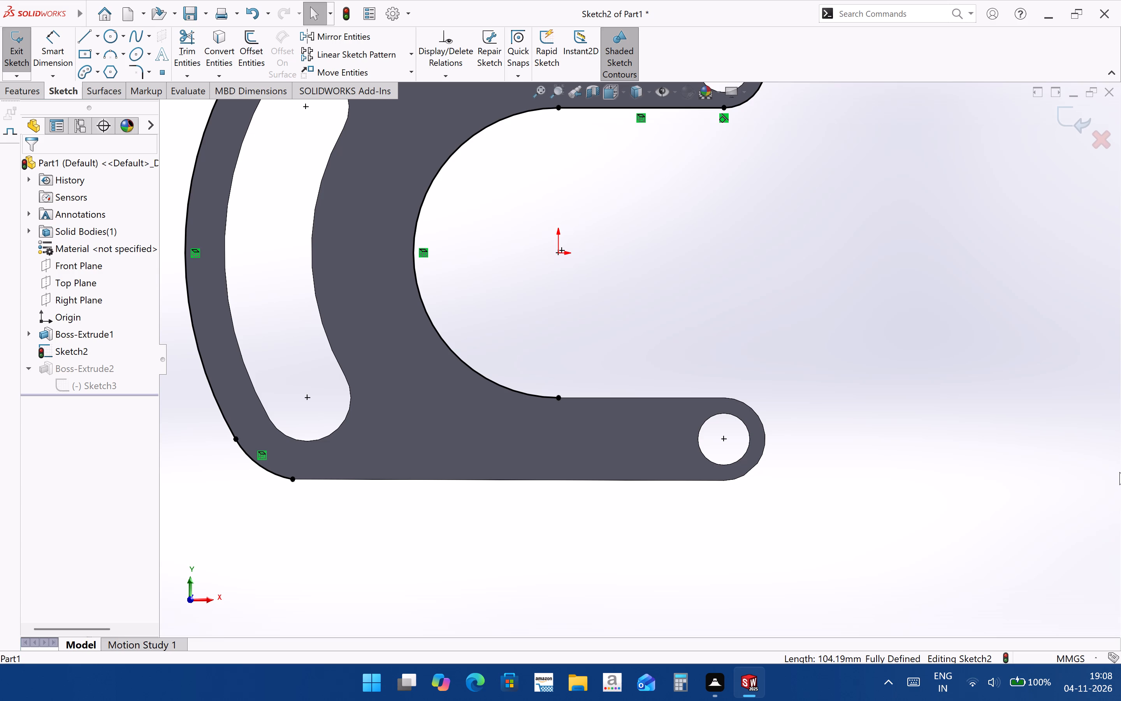
Sketch two concentric circles of radius 10 mm and 6.25 mm centred on the lower arm's end hole.
{"action": "left_click", "coordinate": [112, 40]}
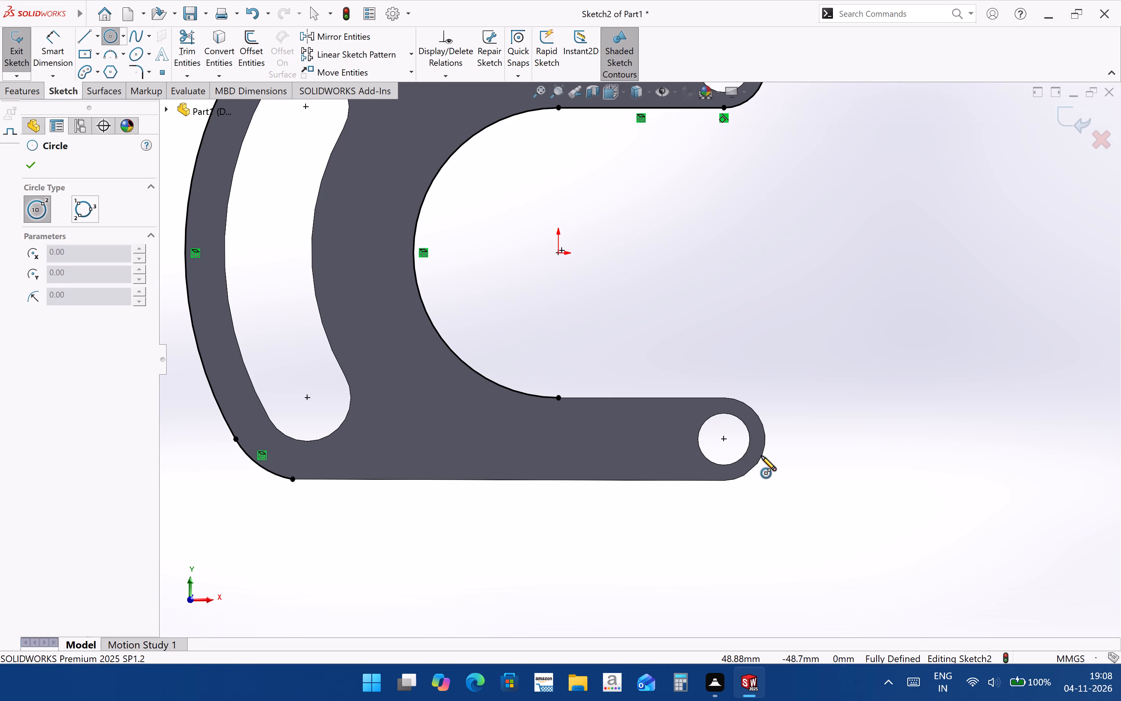
{"action": "left_click", "coordinate": [725, 440]}
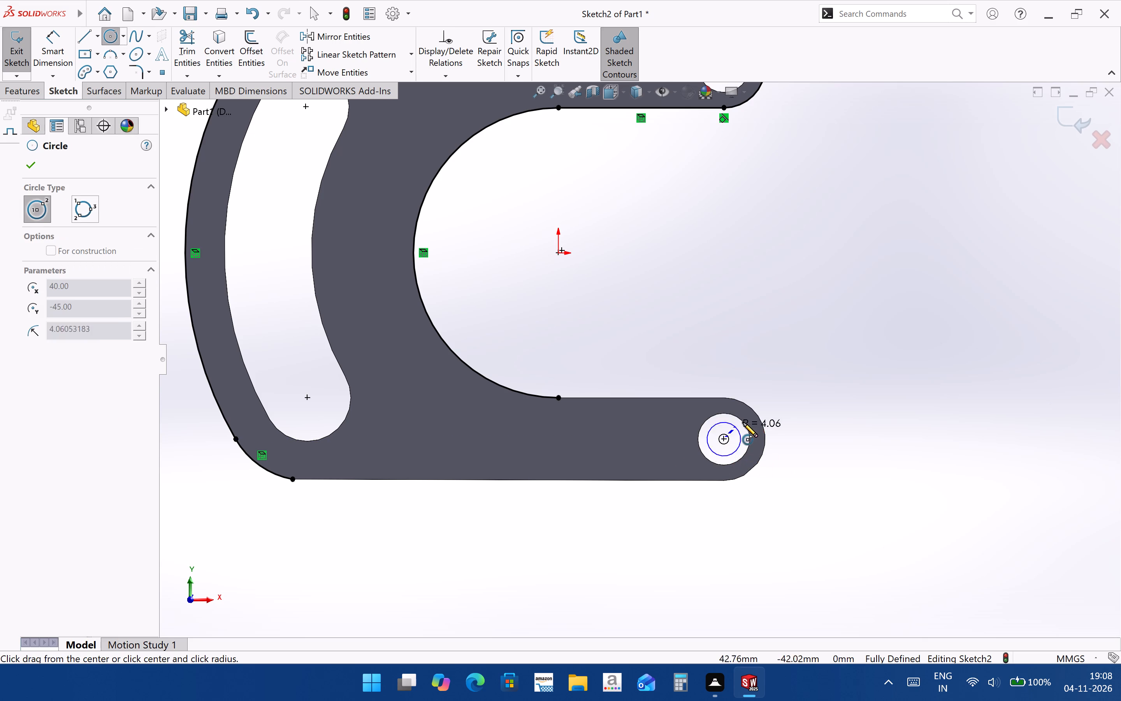
{"action": "left_click", "coordinate": [760, 418]}
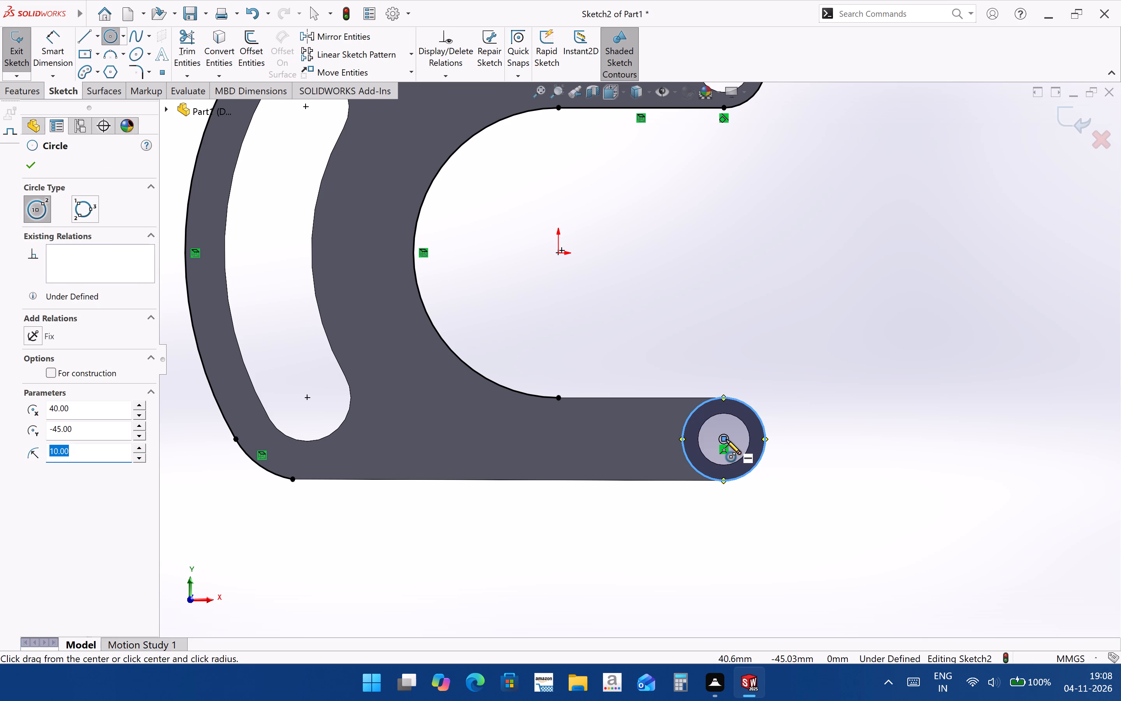
{"action": "left_click", "coordinate": [724, 439]}
{"action": "left_click", "coordinate": [743, 425]}
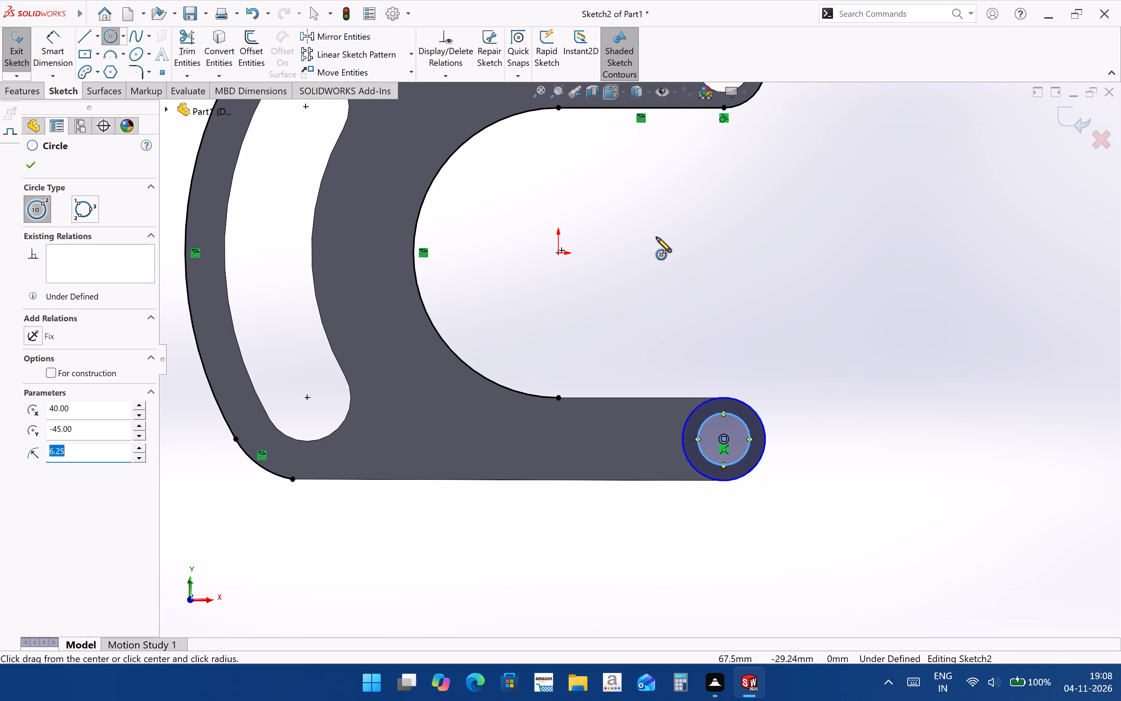
Redraw the lower arm's 40 mm inner edge line and about 104.19 mm outer edge line, ending both on the larger circle.
{"action": "left_click", "coordinate": [83, 37]}
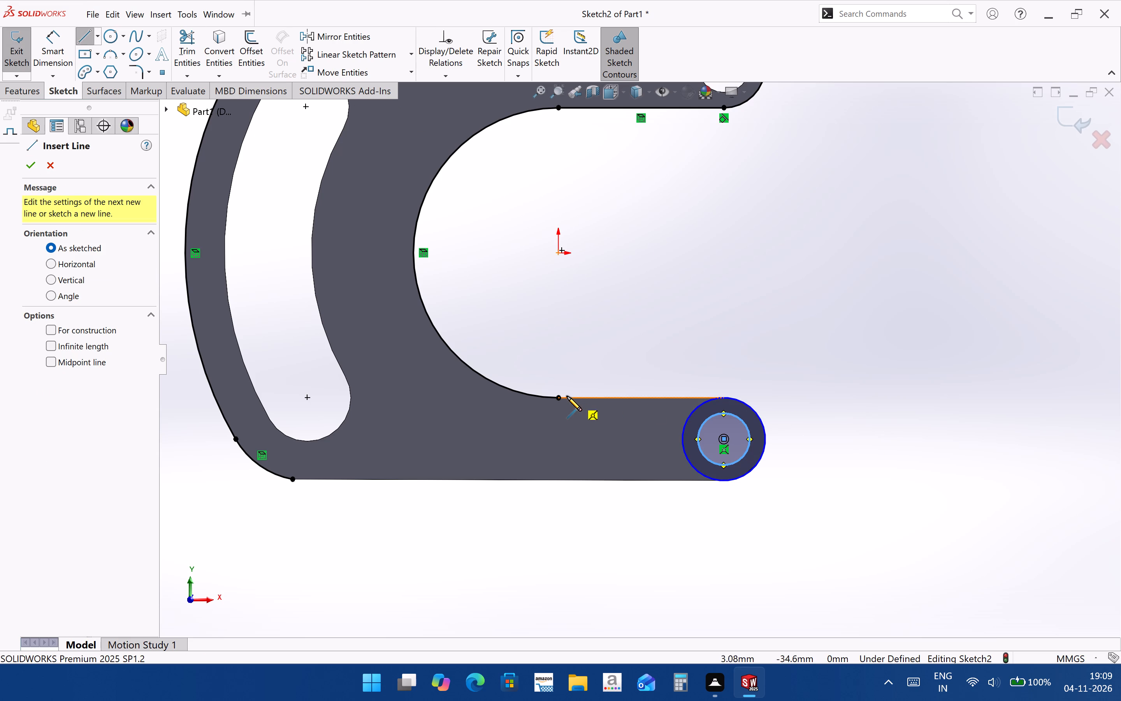
{"action": "left_click", "coordinate": [559, 398]}
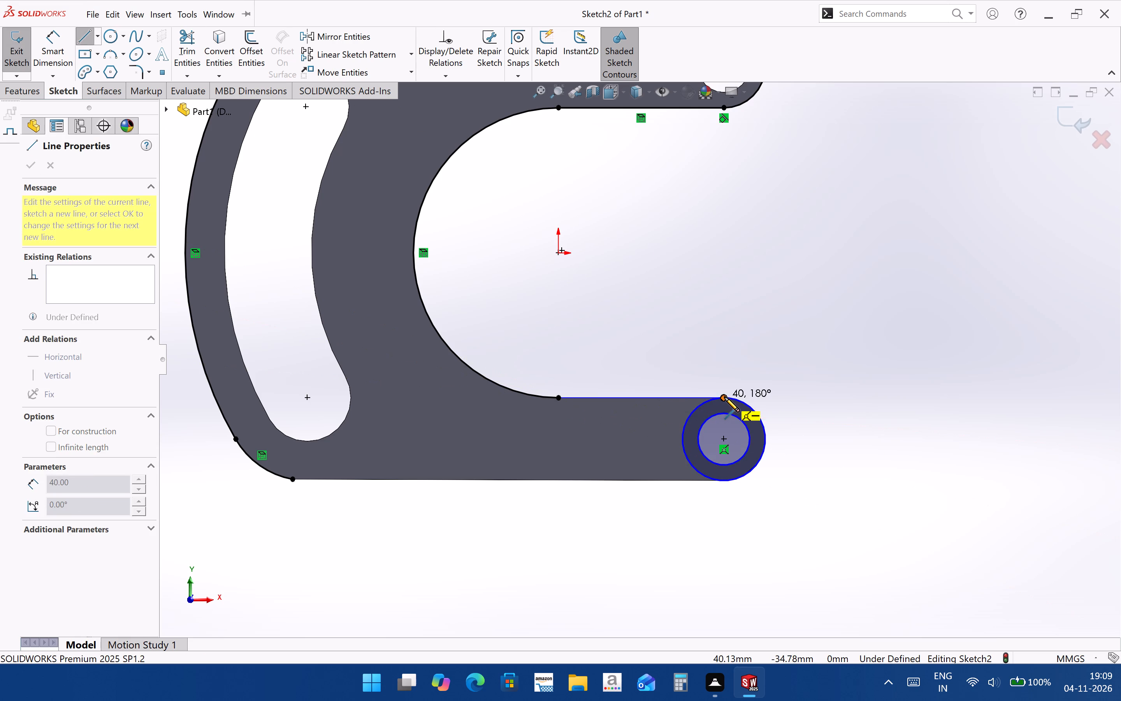
{"action": "left_click", "coordinate": [724, 397]}
{"action": "key", "text": "Escape"}
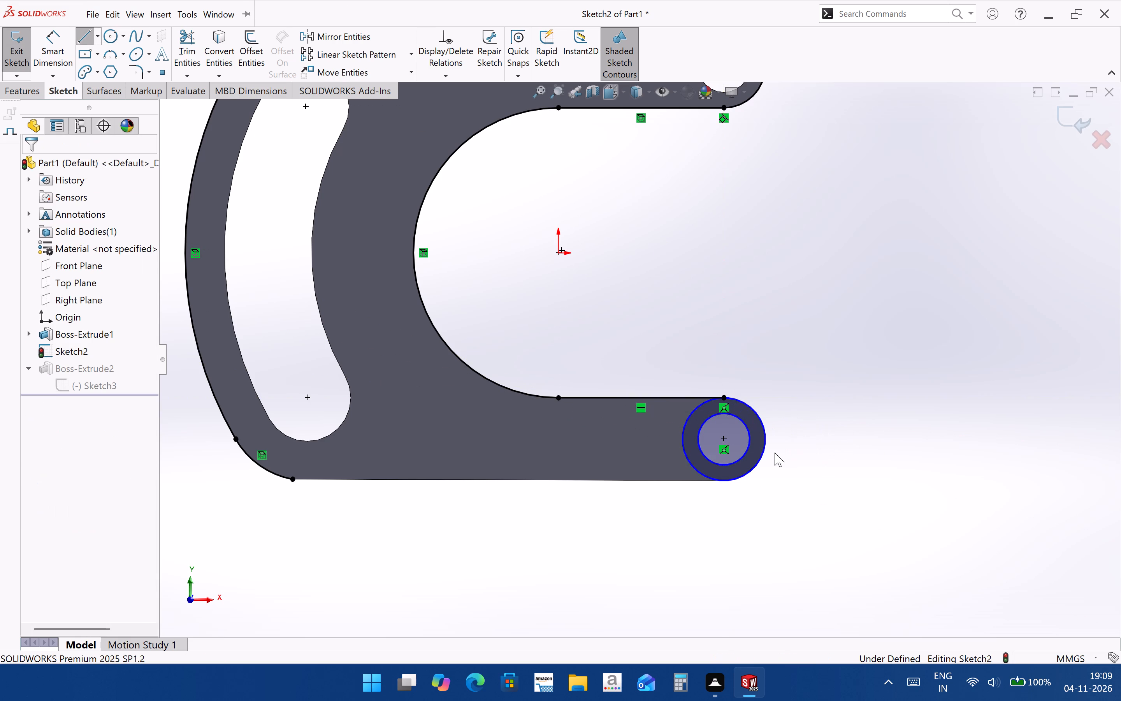
{"action": "left_click", "coordinate": [78, 42]}
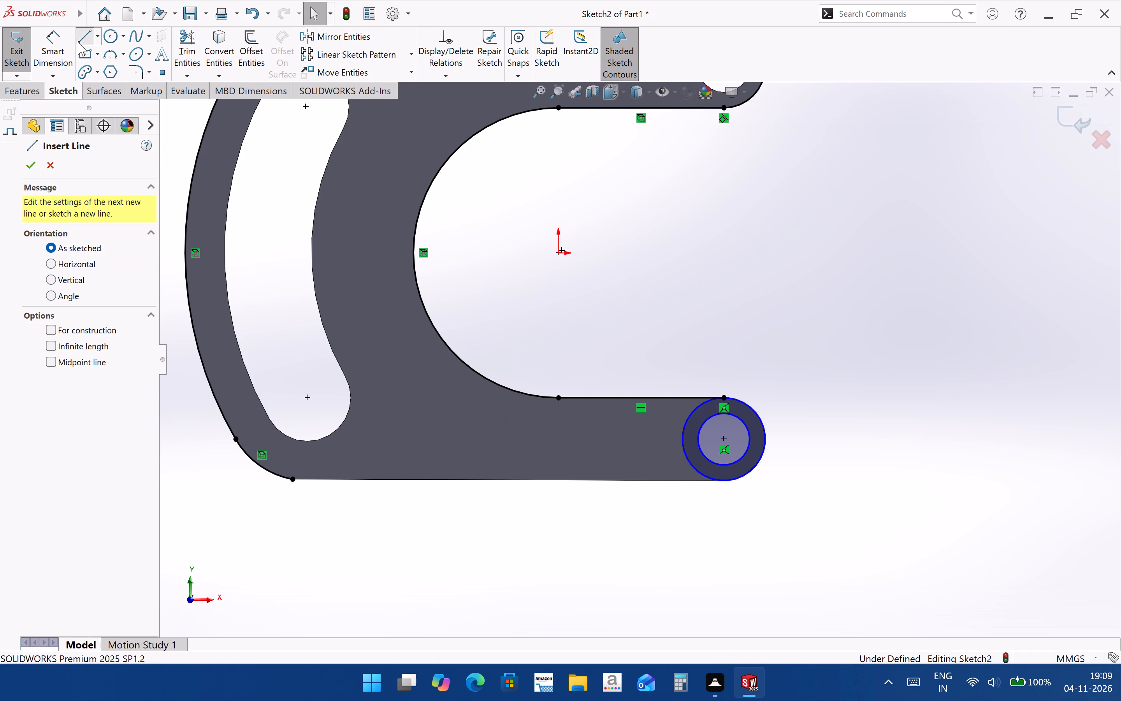
{"action": "left_click", "coordinate": [292, 480]}
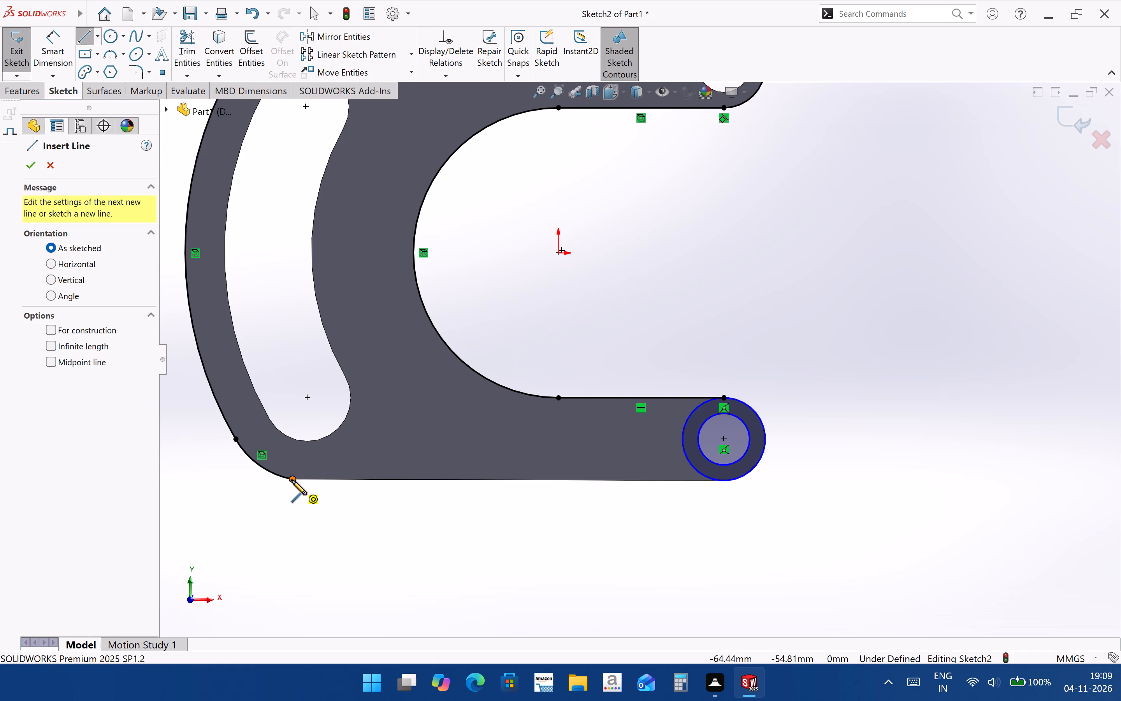
{"action": "left_click", "coordinate": [723, 481]}
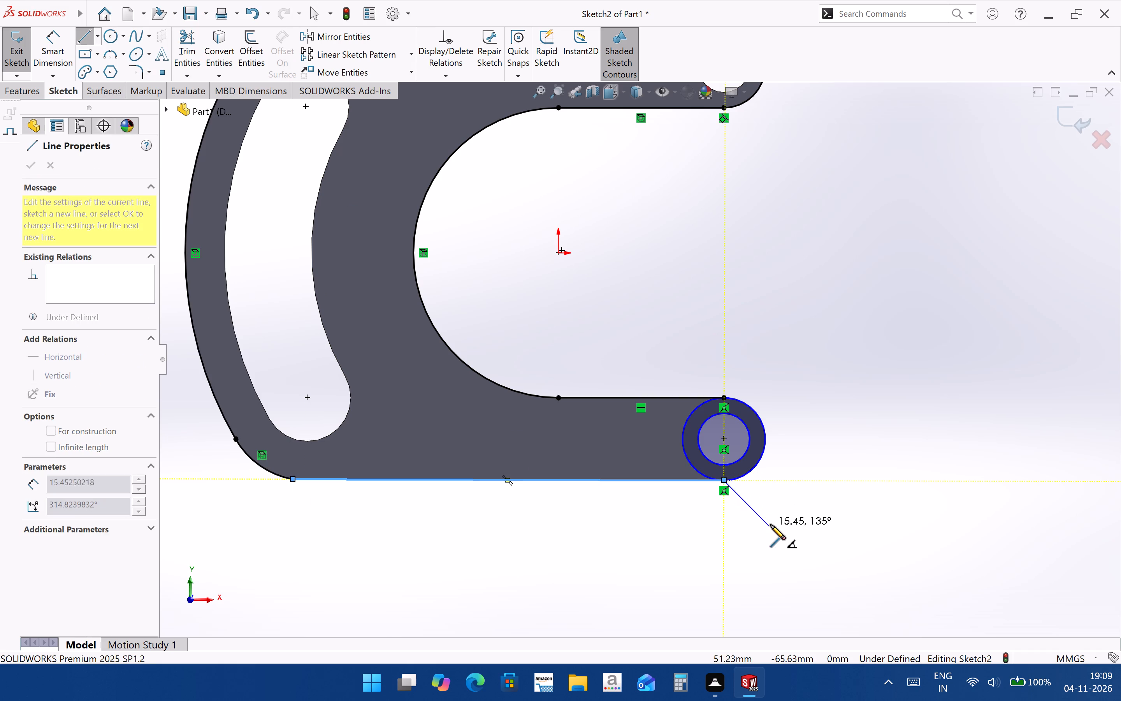
{"action": "key", "text": "Escape"}
Power-trim the half of the 10 mm radius circle lying inside the lower arm and exit Sketch2.
{"action": "left_click", "coordinate": [181, 40]}
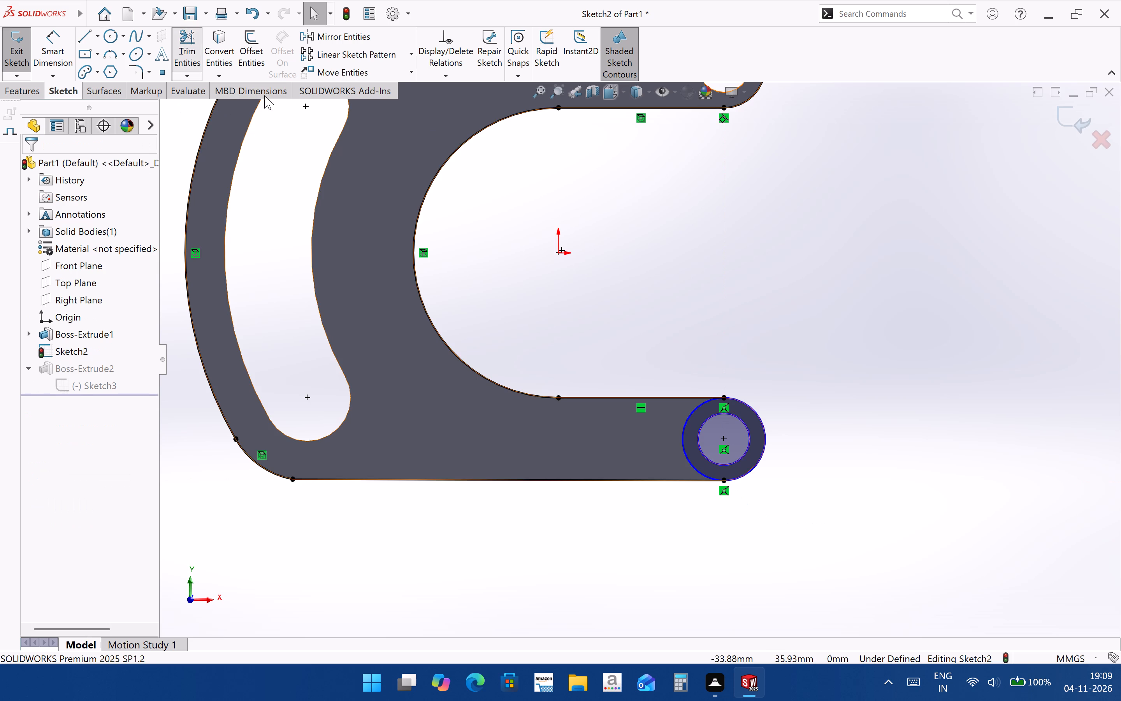
{"action": "left_click_drag", "start_coordinate": [663, 421], "coordinate": [686, 418]}
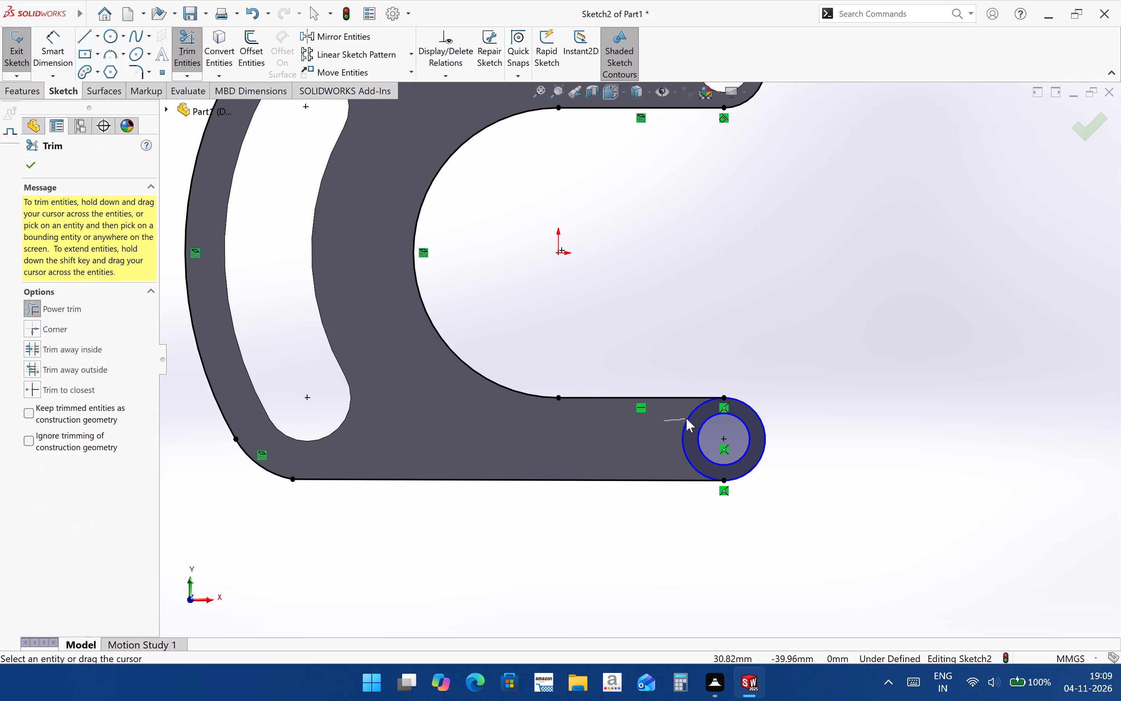
{"action": "left_click_drag", "start_coordinate": [686, 418], "coordinate": [691, 419]}
{"action": "scroll", "coordinate": [630, 540], "scroll_direction": "up", "scroll_amount": 2}
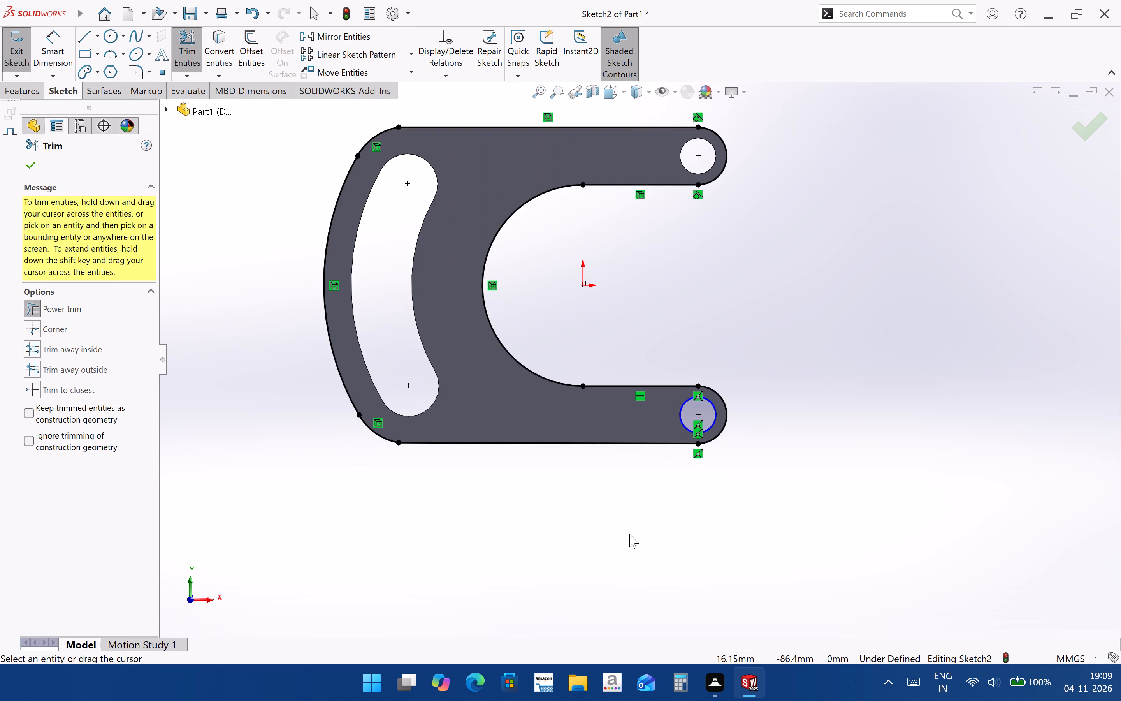
{"action": "middle_click_drag", "start_coordinate": [647, 446], "coordinate": [648, 243]}
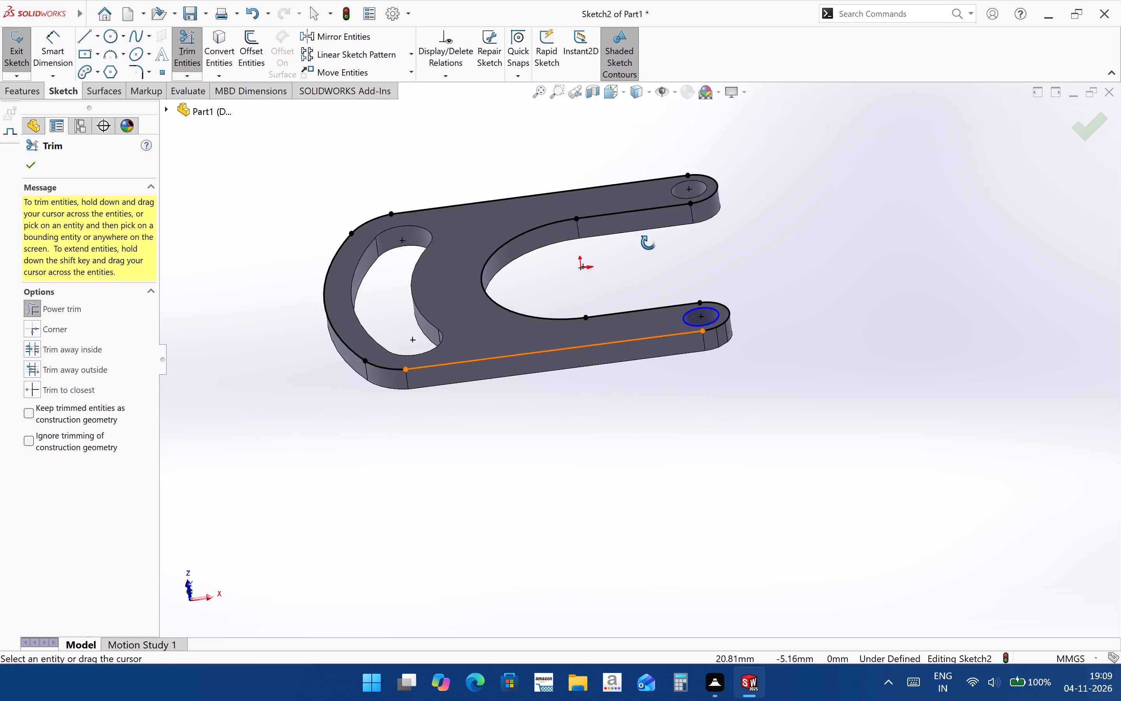
{"action": "middle_click_drag", "start_coordinate": [648, 243], "coordinate": [664, 291]}
{"action": "left_click", "coordinate": [1081, 132]}
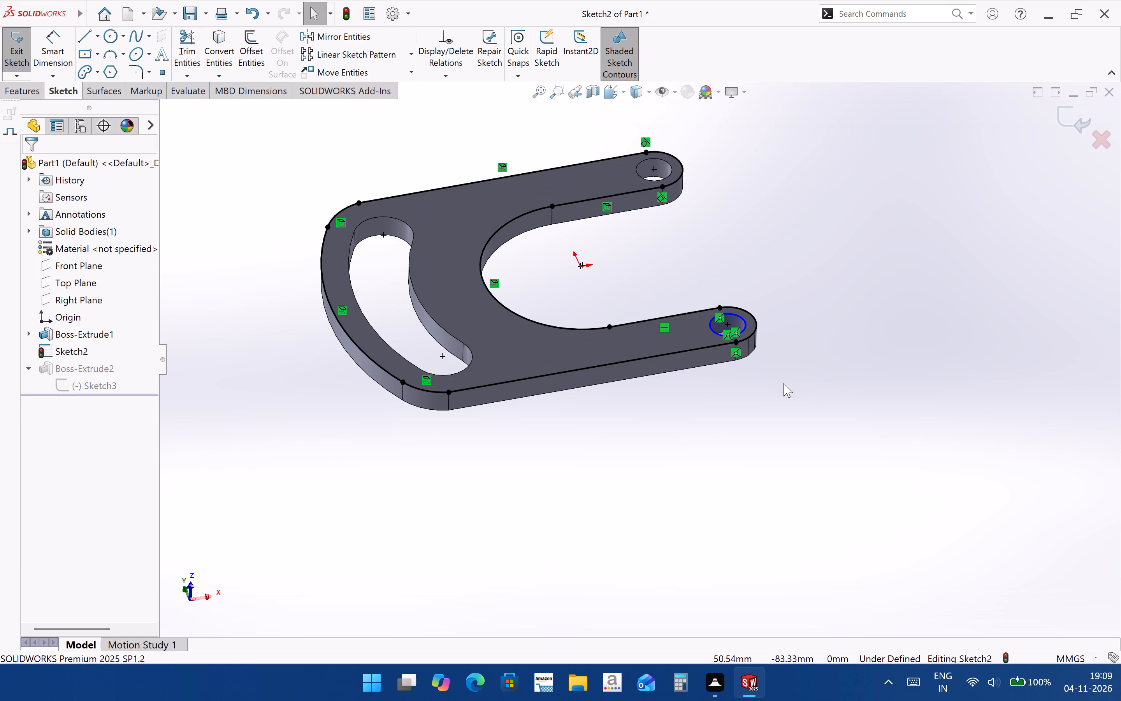
{"action": "middle_click_drag", "start_coordinate": [769, 357], "coordinate": [733, 451]}
{"action": "left_click", "coordinate": [1093, 123]}
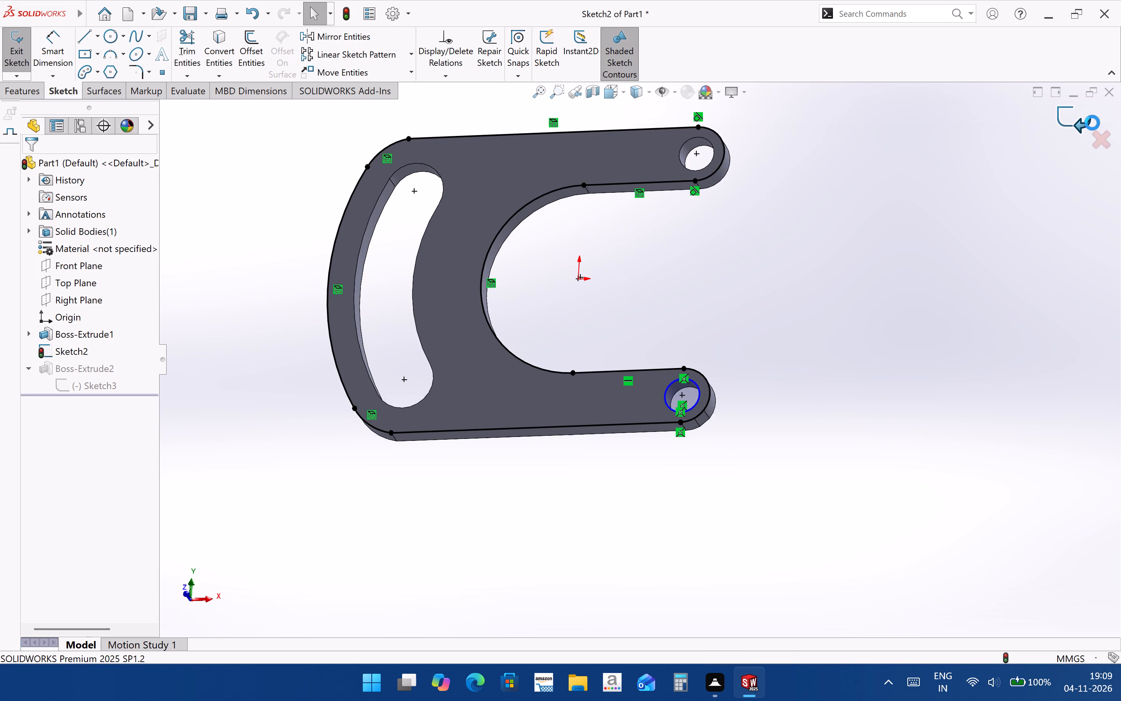
Open Sketch3, examine its boss circles against the lower arm's end faces from several angles, and leave the sketch.
{"action": "scroll", "coordinate": [667, 389], "scroll_direction": "down", "scroll_amount": 6}
{"action": "middle_click_drag", "start_coordinate": [713, 422], "coordinate": [692, 311]}
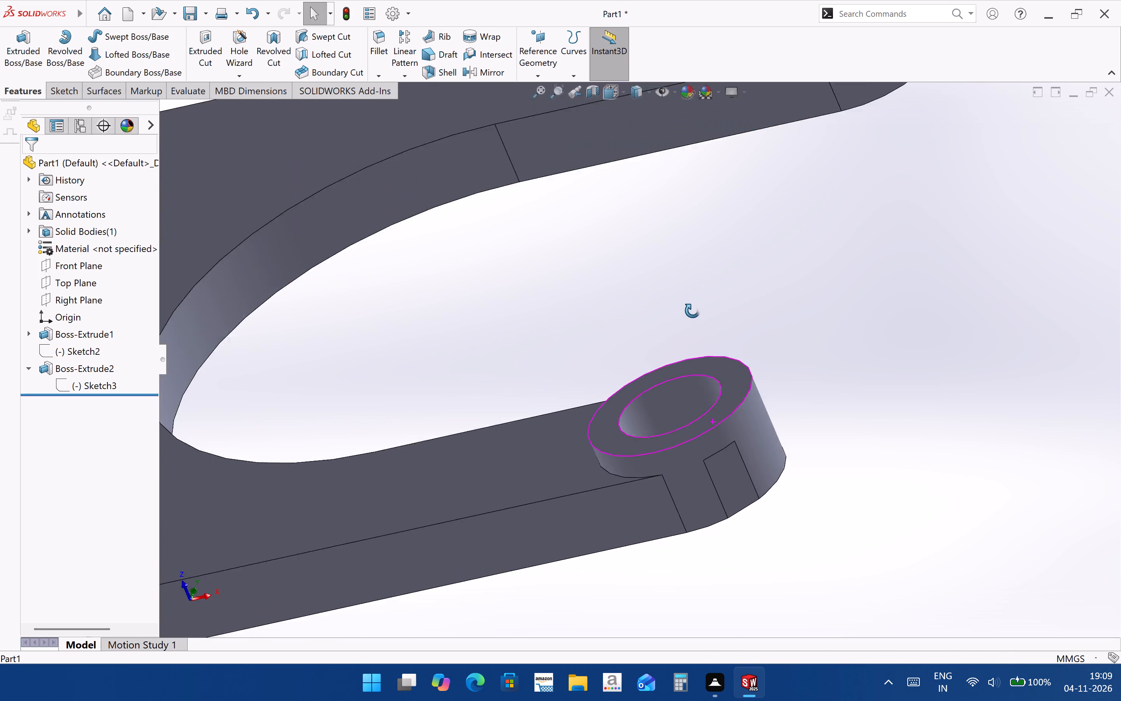
{"action": "middle_click_drag", "start_coordinate": [692, 311], "coordinate": [709, 292]}
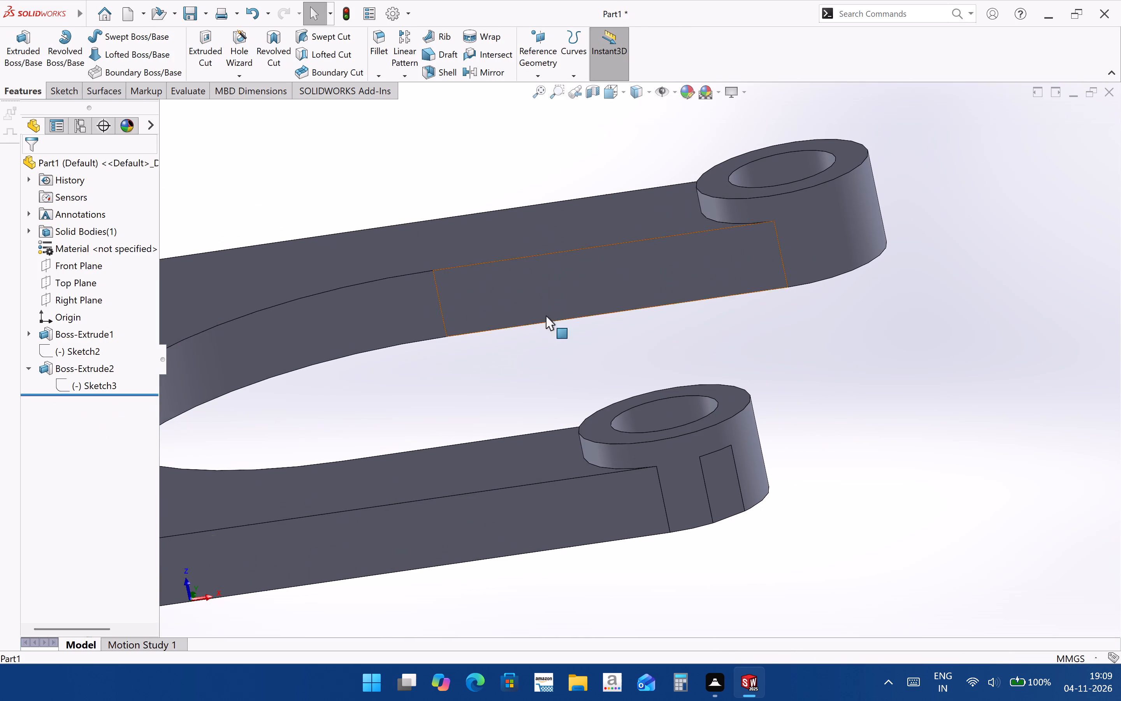
{"action": "left_click", "coordinate": [70, 391]}
{"action": "left_click", "coordinate": [88, 362]}
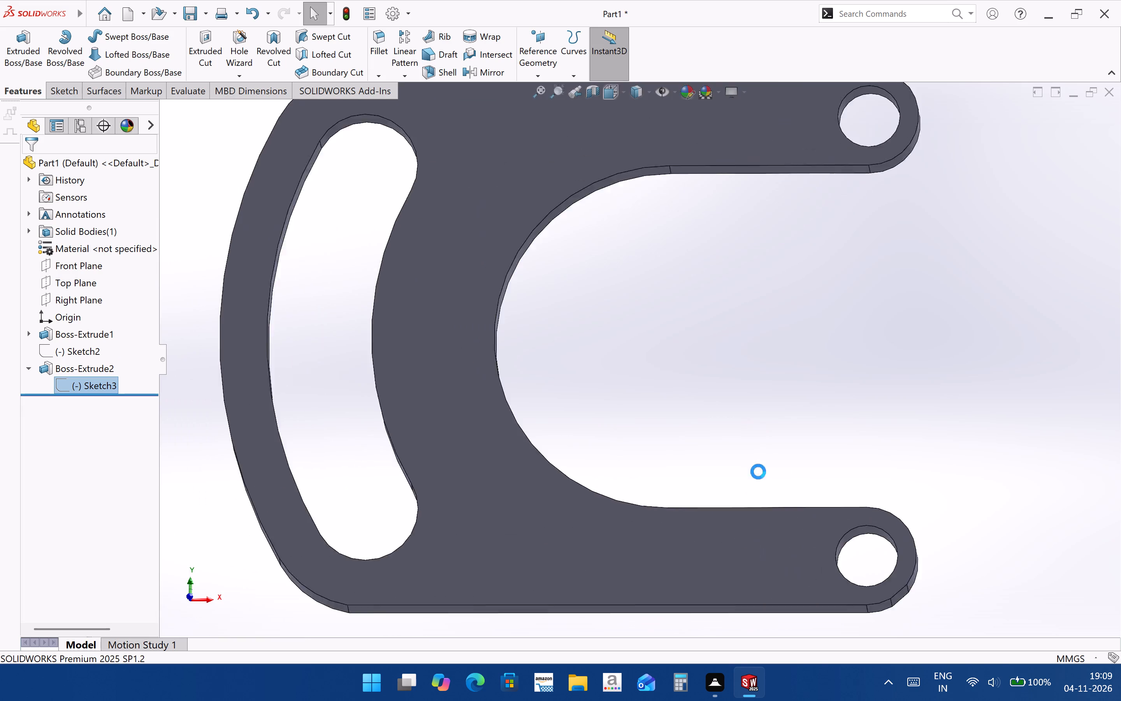
{"action": "middle_click_drag", "start_coordinate": [880, 564], "coordinate": [832, 395]}
{"action": "scroll", "coordinate": [828, 395], "scroll_direction": "down", "scroll_amount": 5}
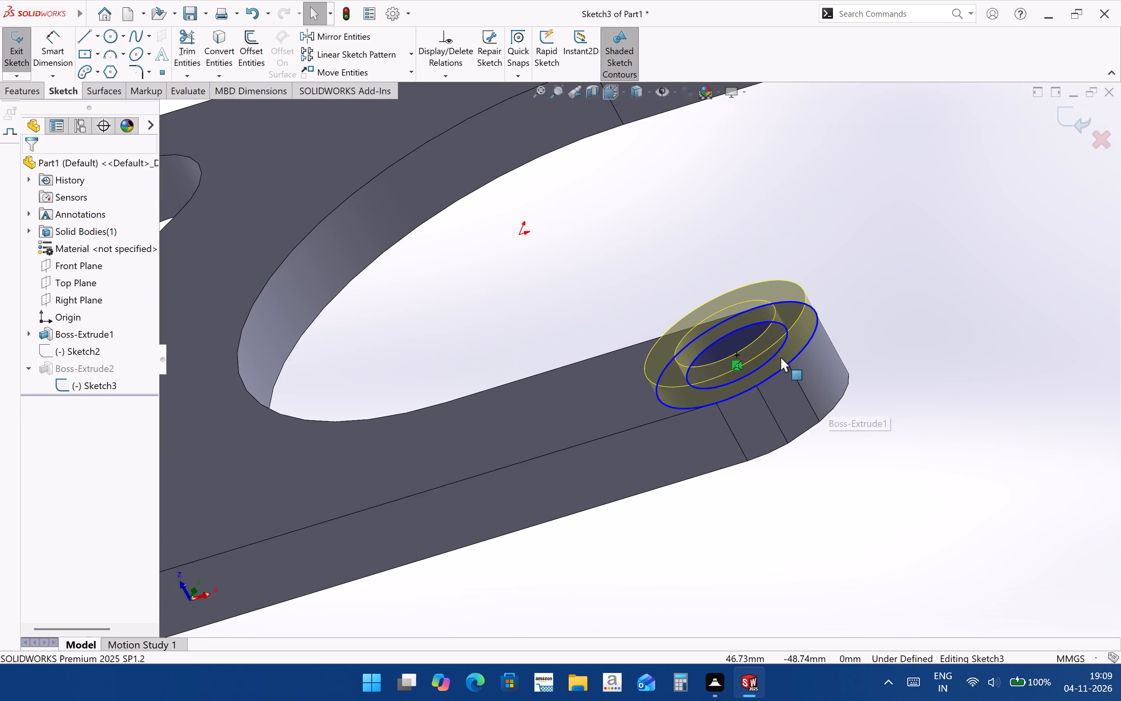
{"action": "scroll", "coordinate": [780, 357], "scroll_direction": "down", "scroll_amount": 2}
{"action": "middle_click_drag", "start_coordinate": [712, 393], "coordinate": [673, 344]}
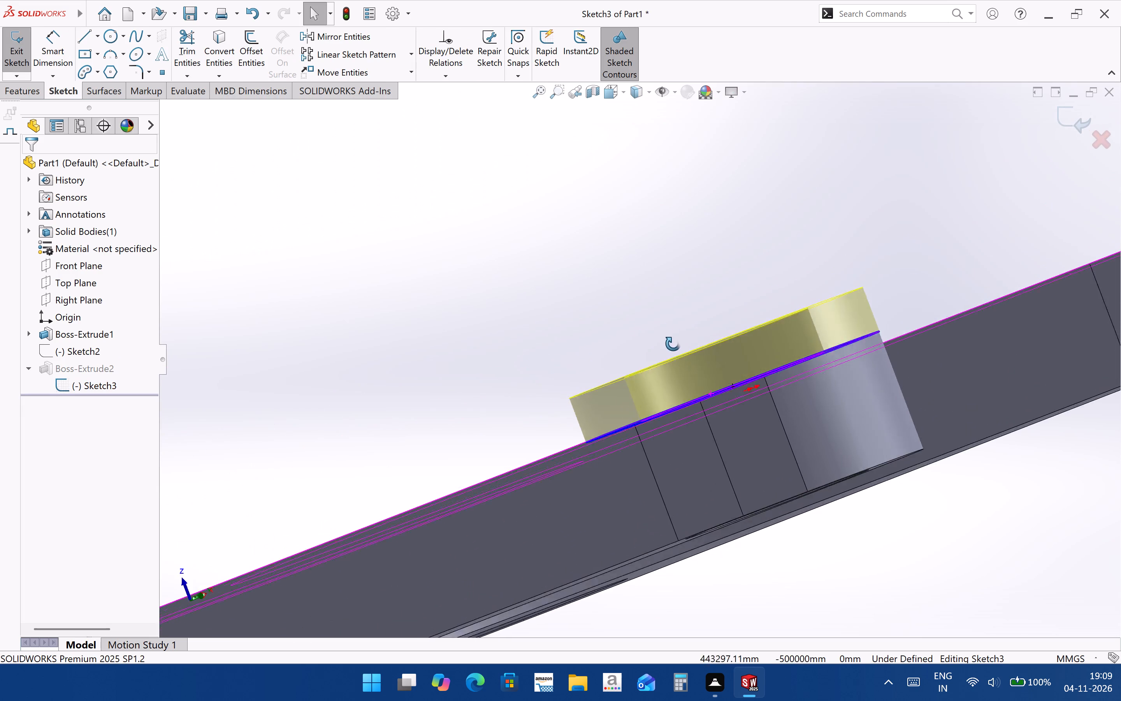
{"action": "middle_click_drag", "start_coordinate": [673, 344], "coordinate": [690, 558]}
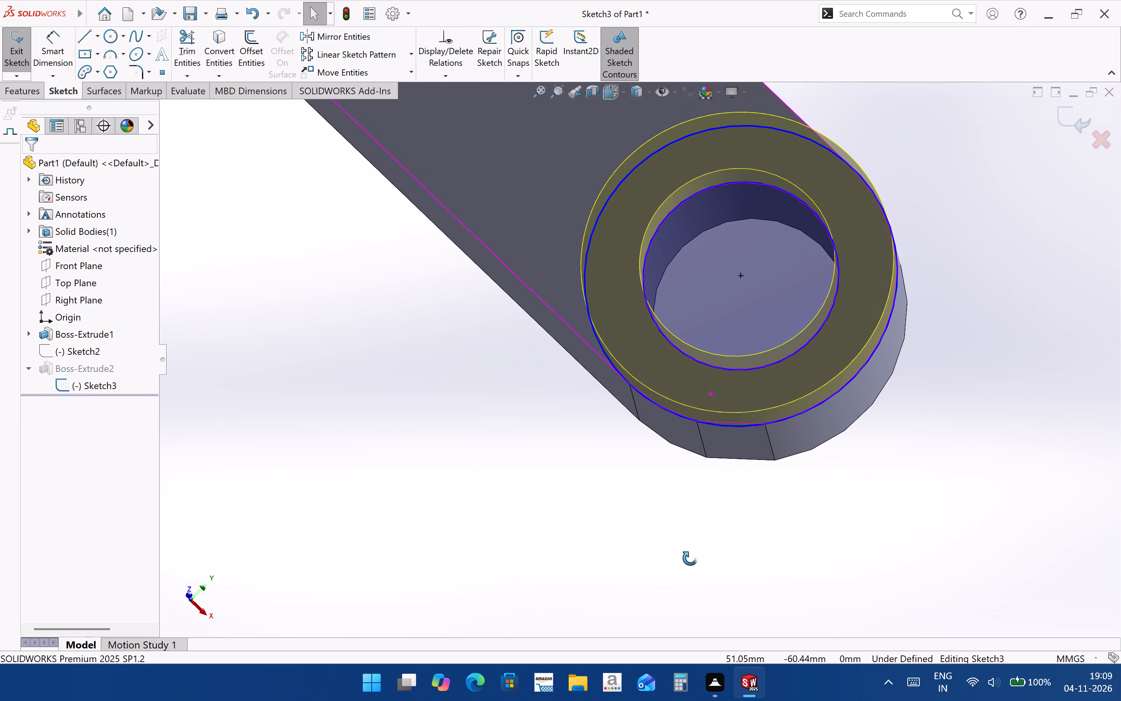
{"action": "middle_click_drag", "start_coordinate": [690, 558], "coordinate": [779, 355]}
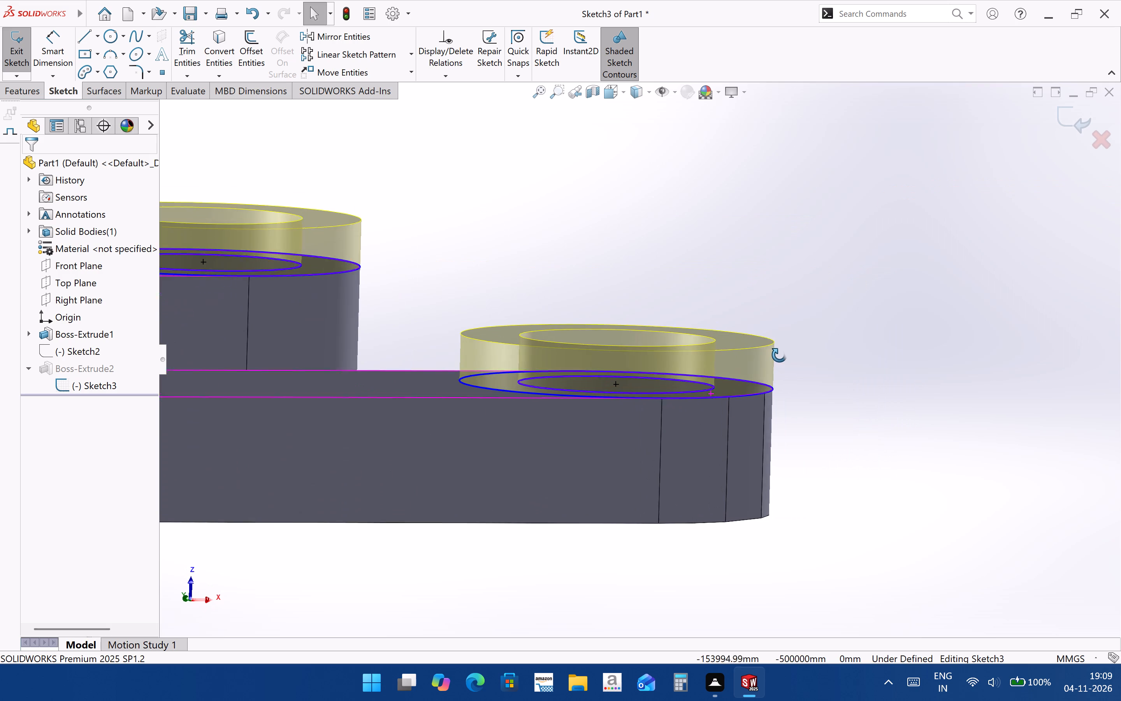
{"action": "middle_click_drag", "start_coordinate": [779, 355], "coordinate": [779, 357]}
{"action": "left_click", "coordinate": [1075, 121]}
Examine the split side faces and underside of the lower arm's rounded end.
{"action": "left_click", "coordinate": [884, 428]}
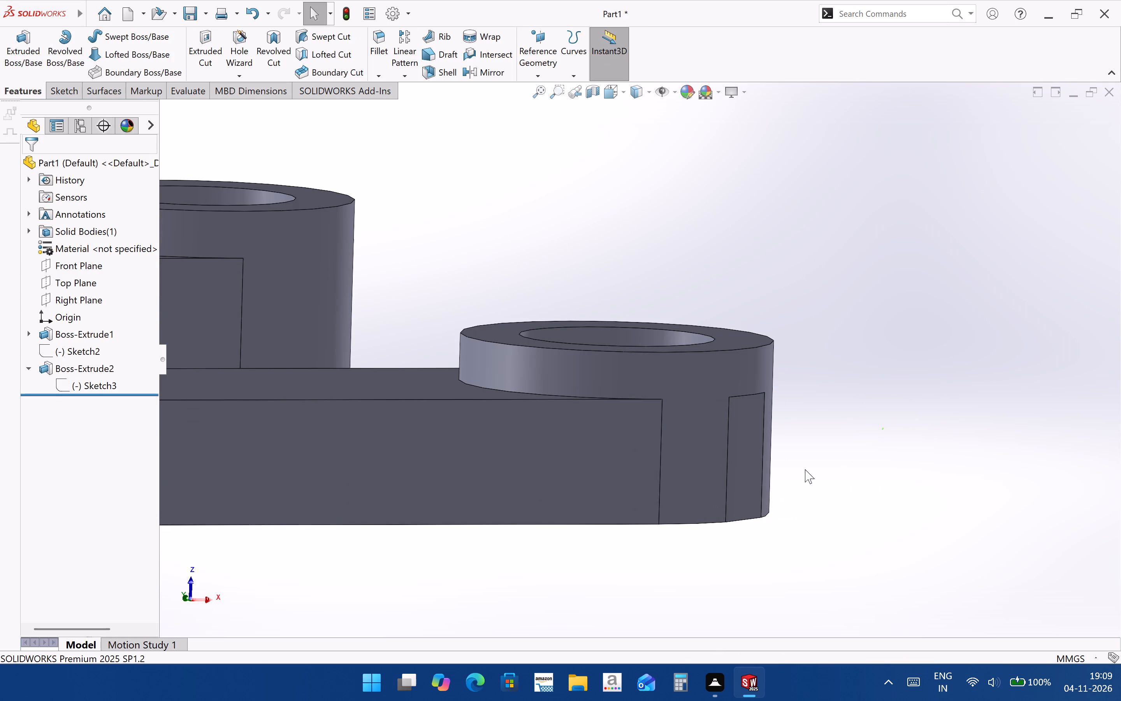
{"action": "middle_click_drag", "start_coordinate": [780, 462], "coordinate": [698, 338]}
{"action": "middle_click_drag", "start_coordinate": [715, 507], "coordinate": [763, 506]}
{"action": "left_click", "coordinate": [760, 520]}
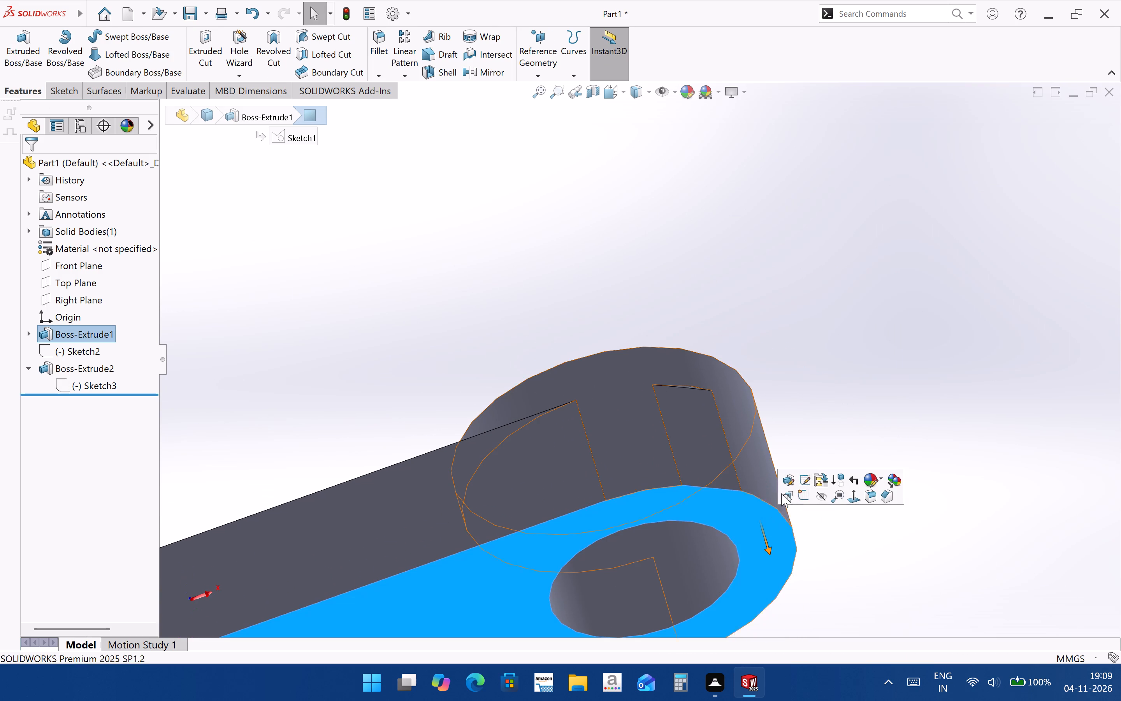
{"action": "left_click", "coordinate": [578, 313]}
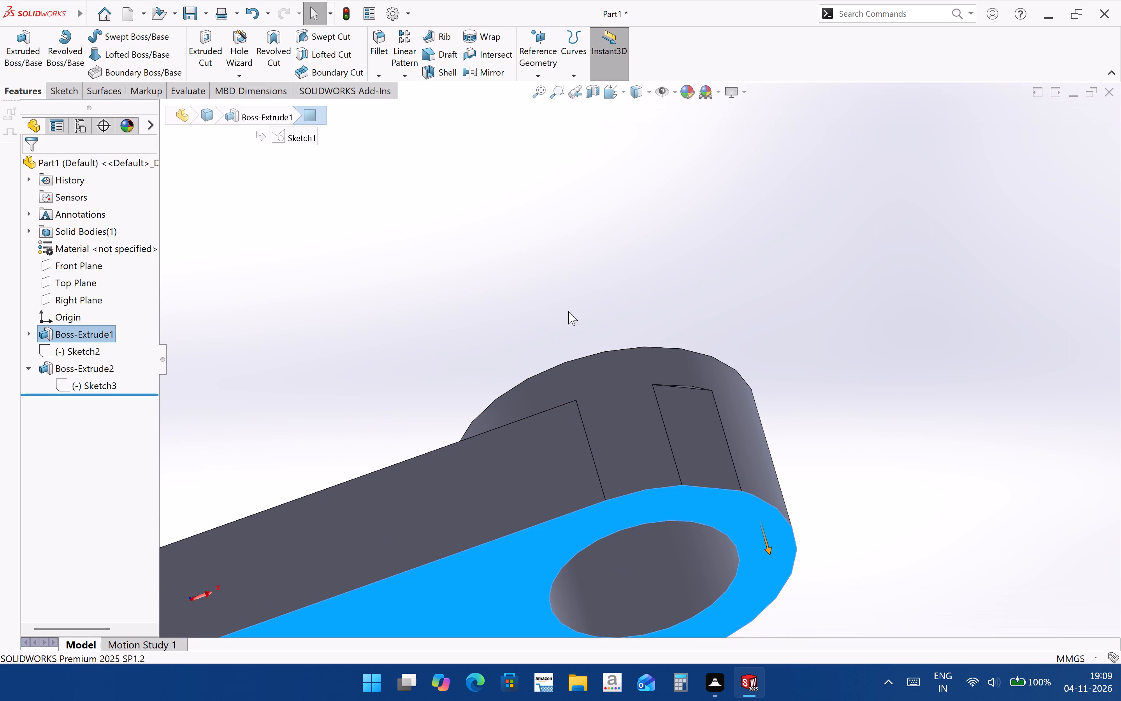
{"action": "scroll", "coordinate": [591, 361], "scroll_direction": "up", "scroll_amount": 5}
{"action": "middle_click_drag", "start_coordinate": [603, 384], "coordinate": [640, 561]}
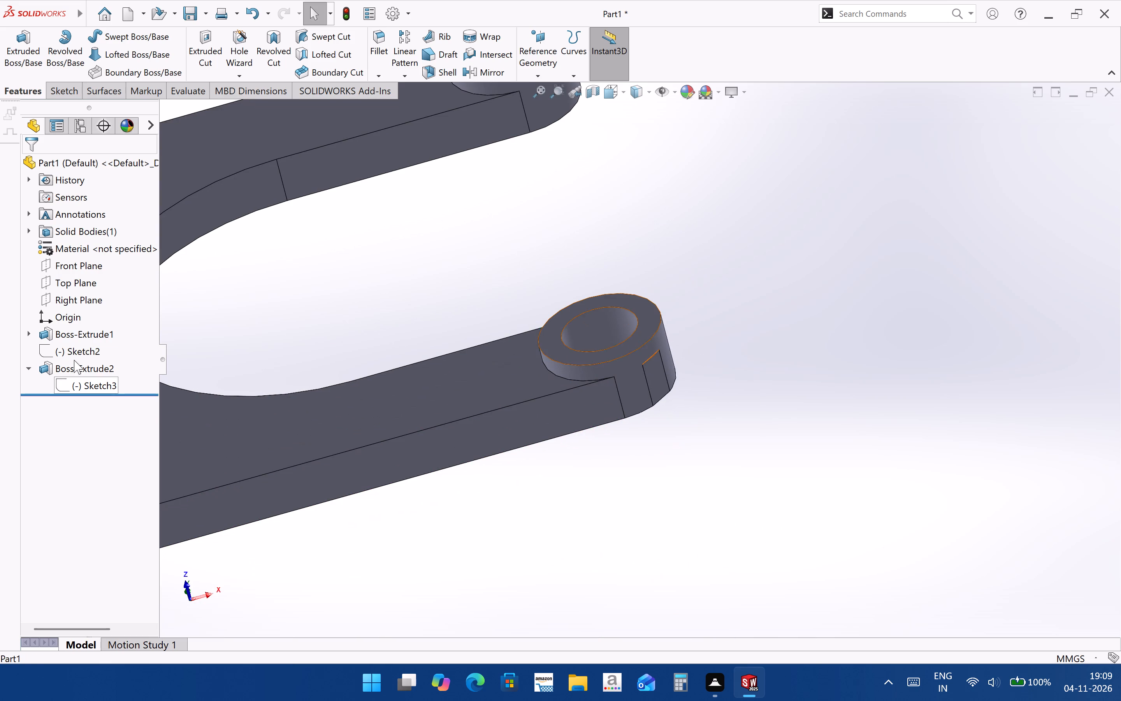
Open Sketch2, make the lower arm's hole circle equal to the upper arm's hole edge, and exit the sketch.
{"action": "left_click", "coordinate": [73, 350]}
{"action": "left_click", "coordinate": [85, 324]}
{"action": "scroll", "coordinate": [742, 527], "scroll_direction": "up", "scroll_amount": 1}
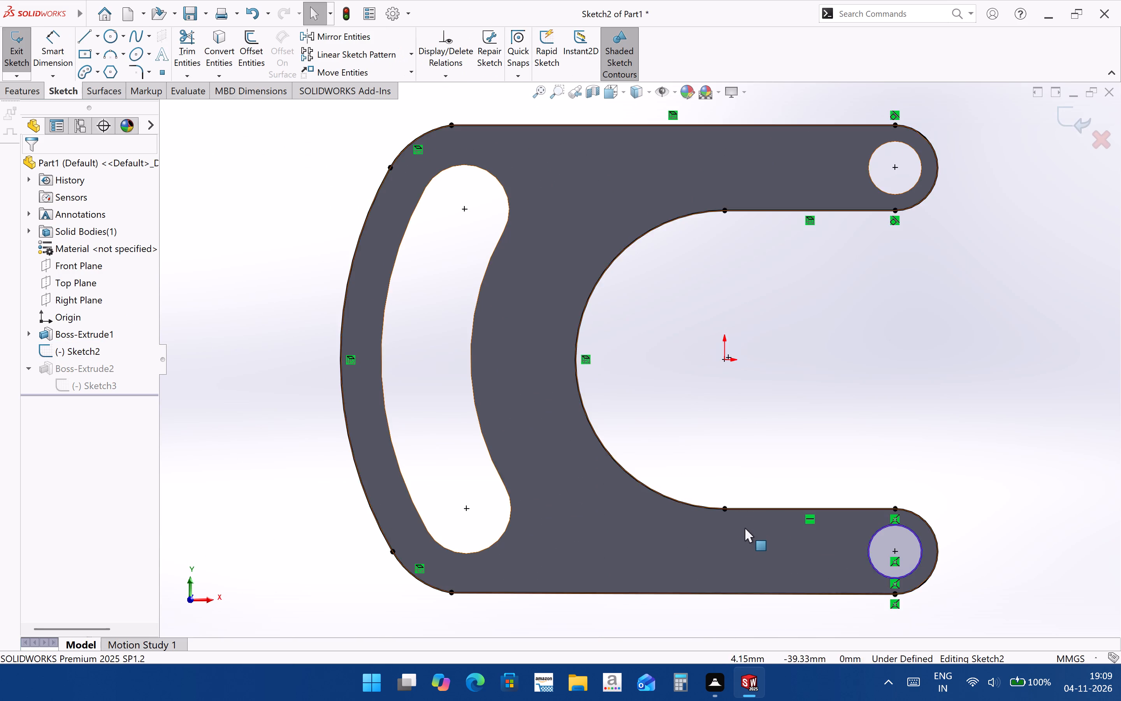
{"action": "scroll", "coordinate": [745, 528], "scroll_direction": "up", "scroll_amount": 2}
{"action": "scroll", "coordinate": [800, 453], "scroll_direction": "down", "scroll_amount": 2}
{"action": "left_click", "coordinate": [68, 52]}
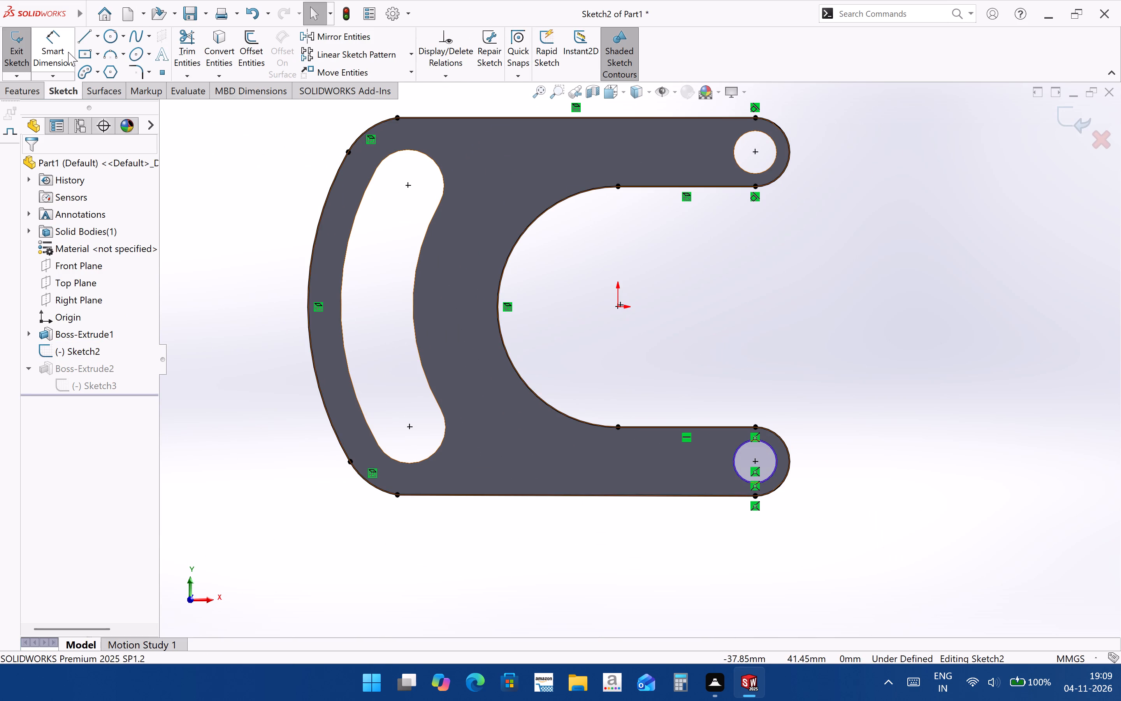
{"action": "key", "text": "Escape"}
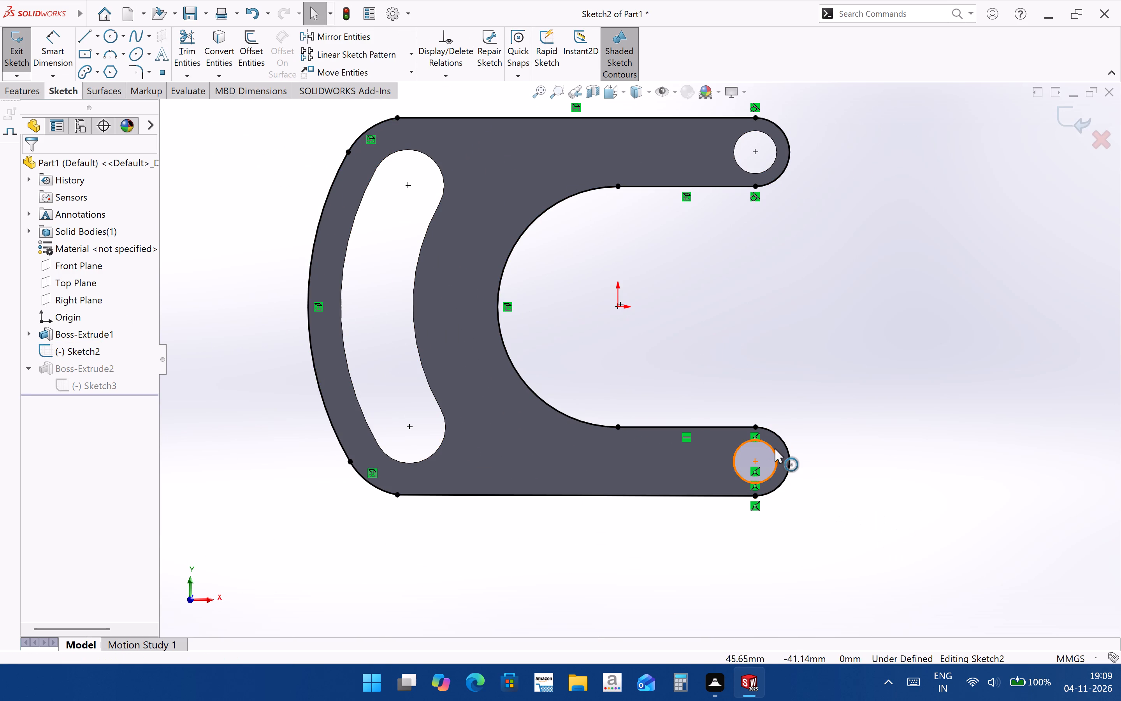
{"action": "left_click", "coordinate": [775, 448]}
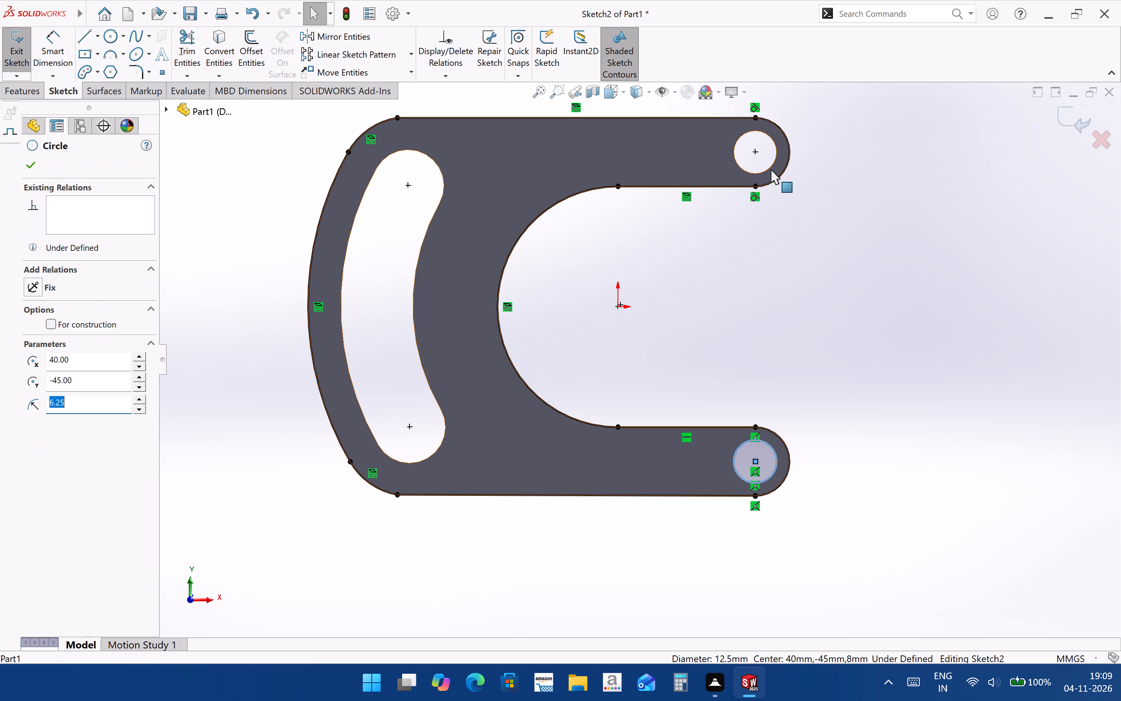
{"action": "left_click", "coordinate": [768, 169], "text": "ctrl"}
{"action": "left_click", "coordinate": [848, 133]}
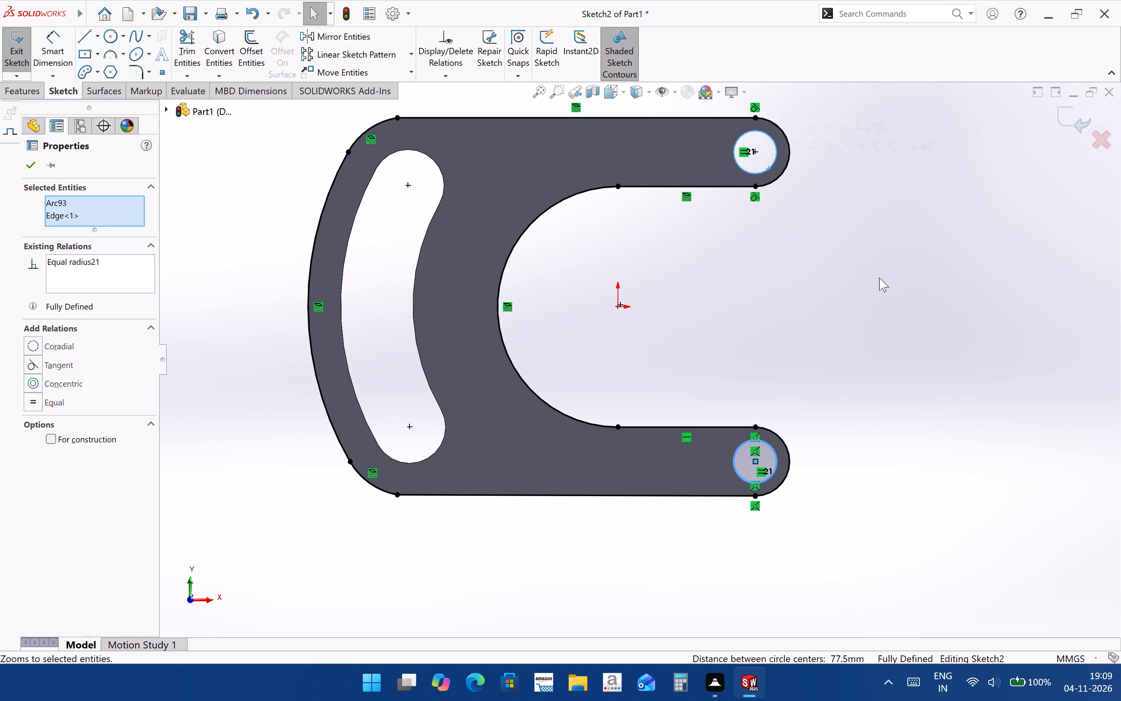
{"action": "left_click", "coordinate": [885, 289]}
{"action": "left_click", "coordinate": [1070, 116]}
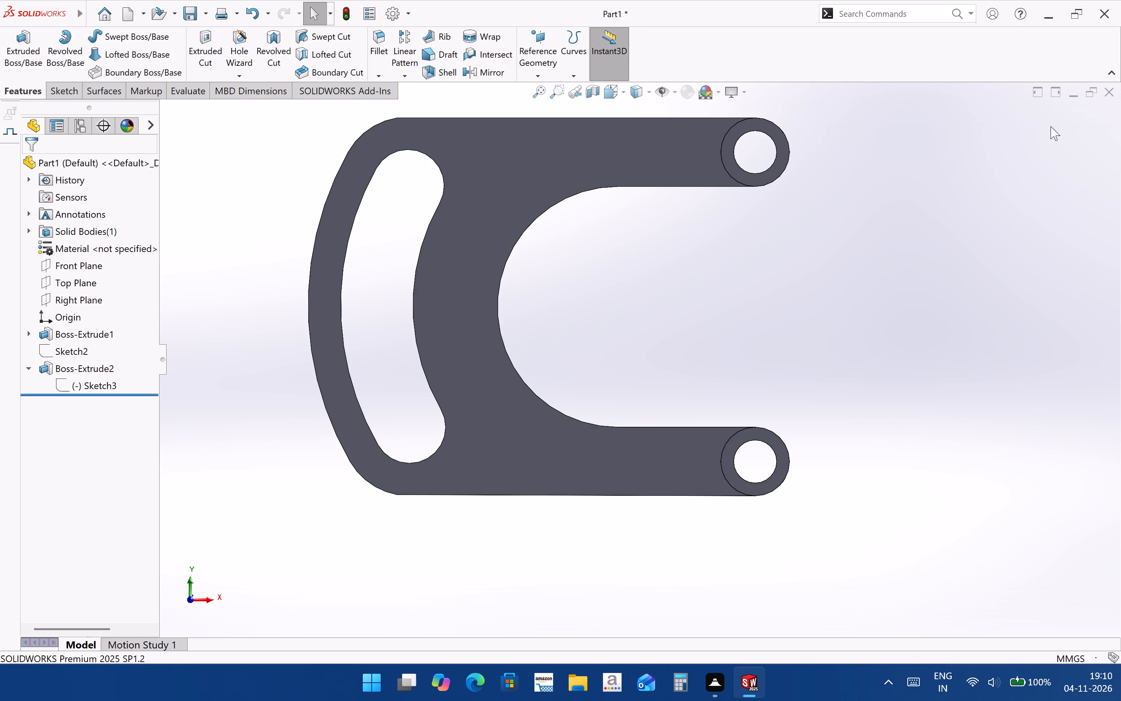
Open Sketch3 and dimension the upper boss's inner circle at 12.50 mm diameter and its outer circle at 20 mm diameter.
{"action": "left_click", "coordinate": [95, 382]}
{"action": "left_click", "coordinate": [107, 350]}
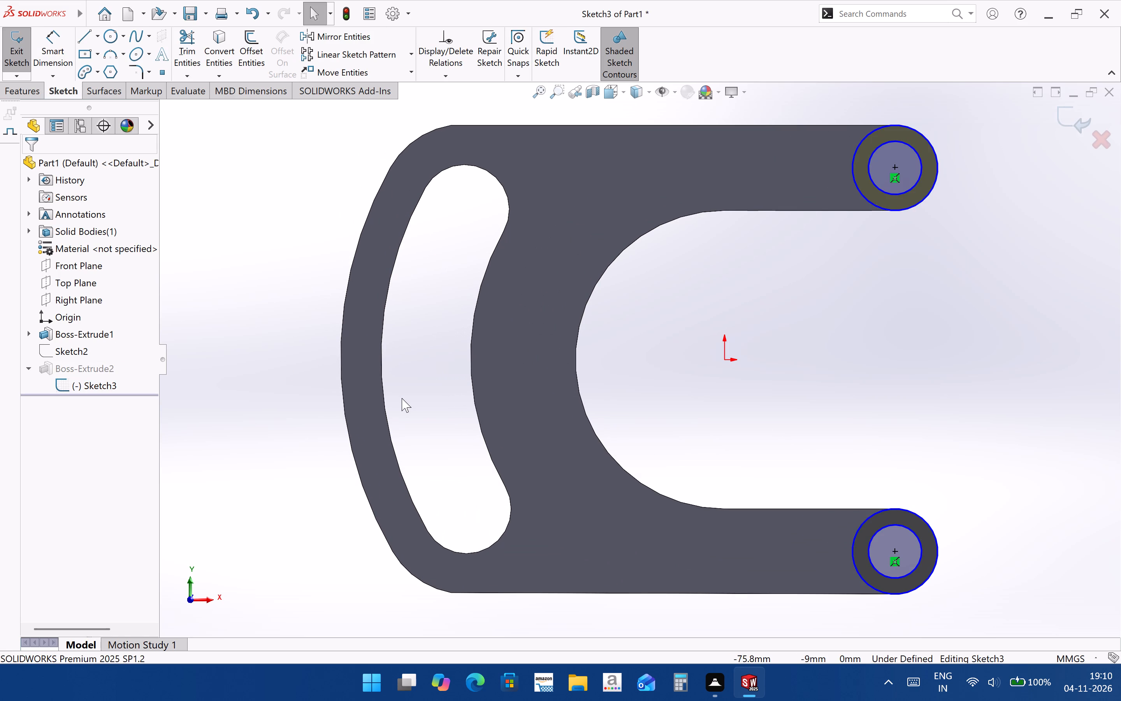
{"action": "scroll", "coordinate": [413, 440], "scroll_direction": "up", "scroll_amount": 2}
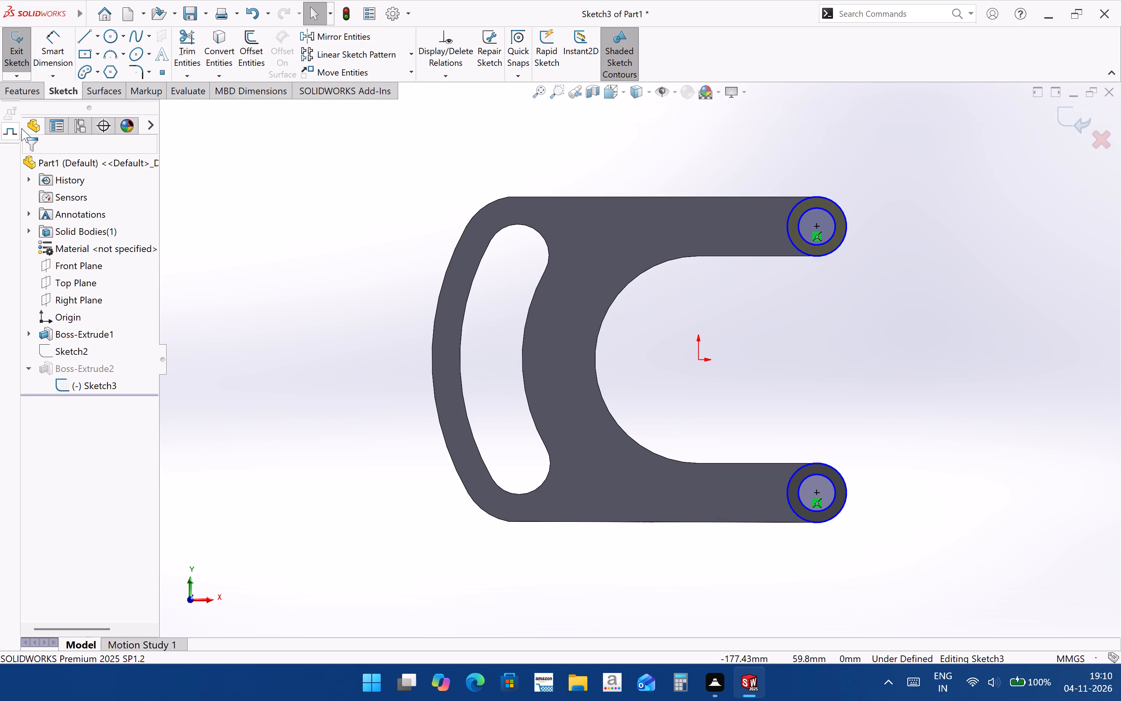
{"action": "left_click", "coordinate": [60, 66]}
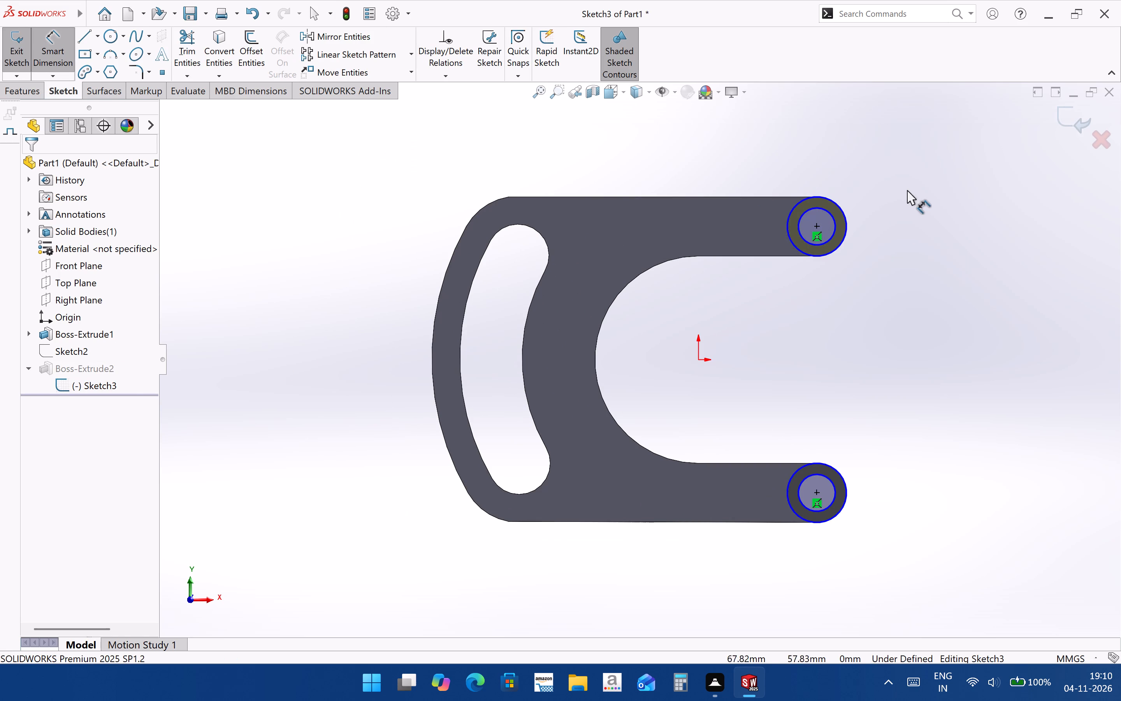
{"action": "left_click", "coordinate": [834, 224]}
{"action": "left_click", "coordinate": [852, 215]}
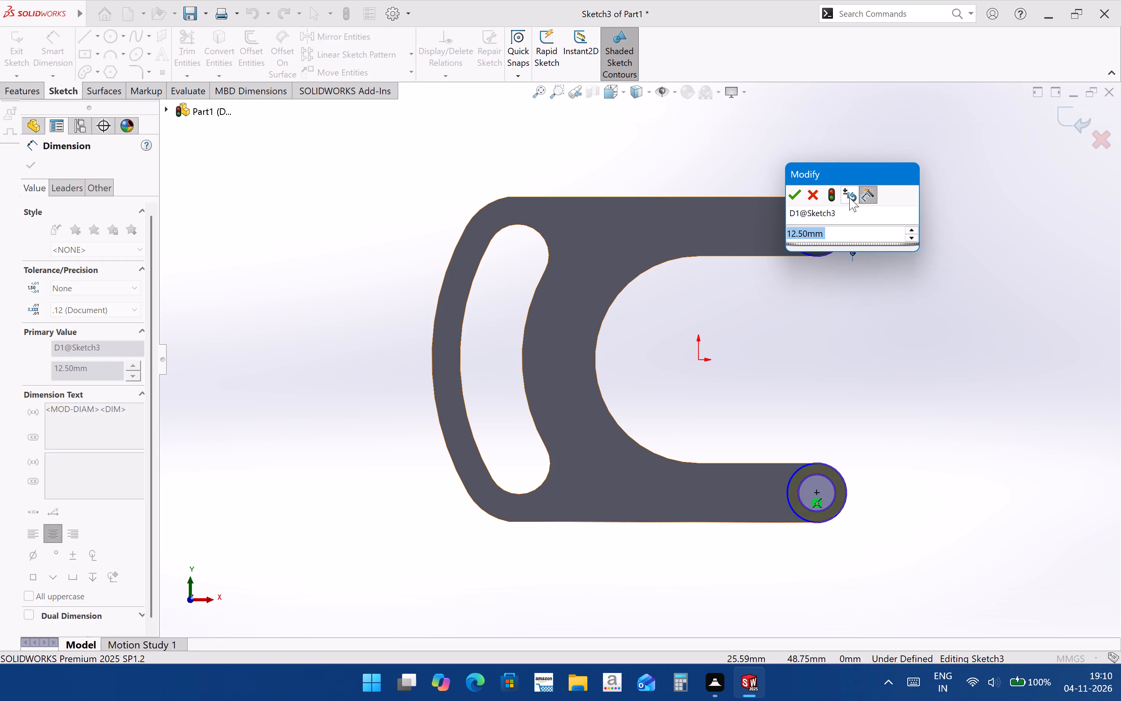
{"action": "left_click", "coordinate": [791, 191]}
{"action": "left_click", "coordinate": [922, 351]}
{"action": "left_click", "coordinate": [823, 256]}
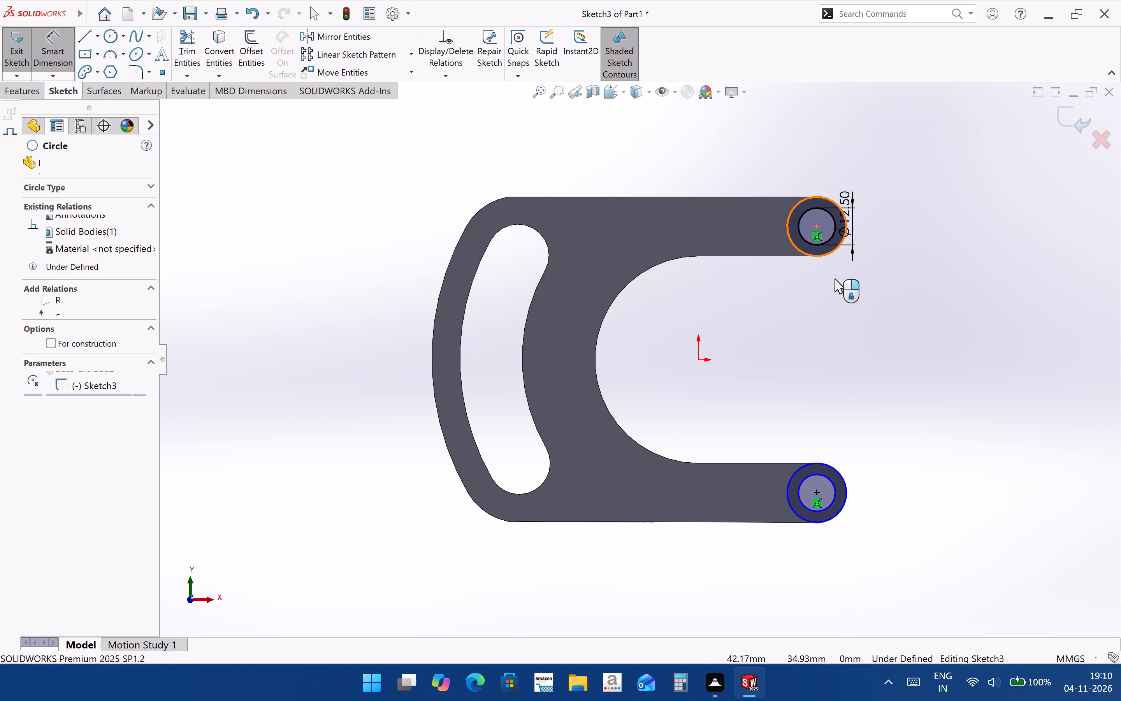
{"action": "left_click", "coordinate": [838, 284]}
{"action": "left_click", "coordinate": [791, 269]}
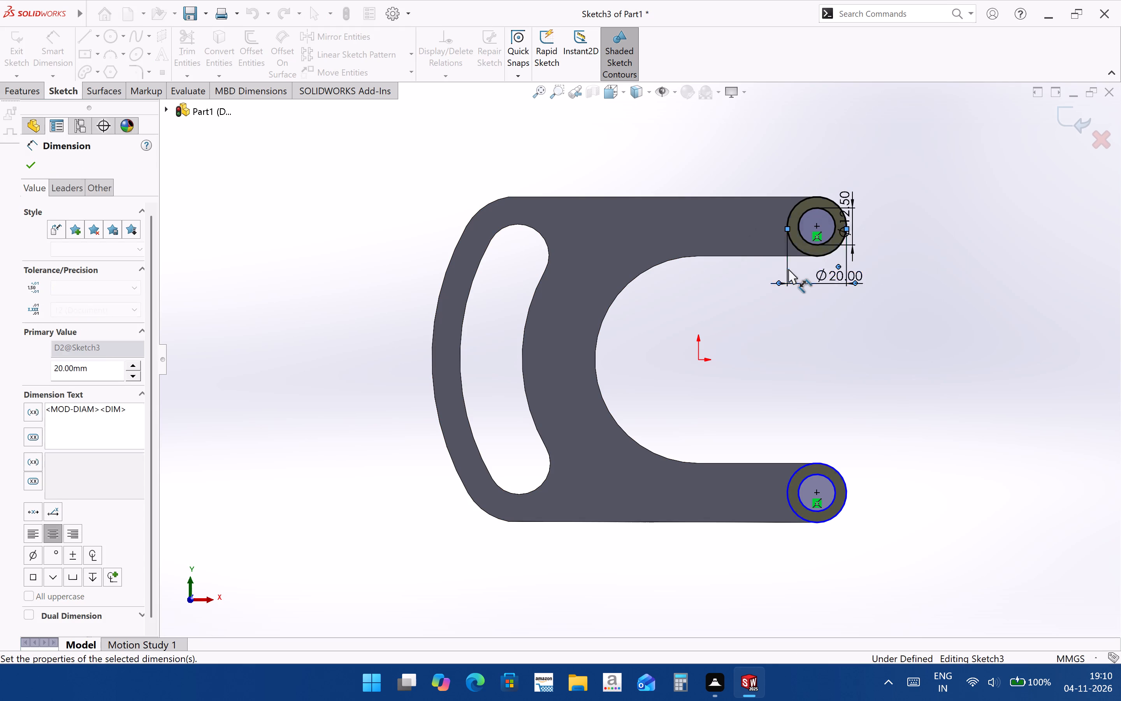
{"action": "left_click", "coordinate": [869, 375]}
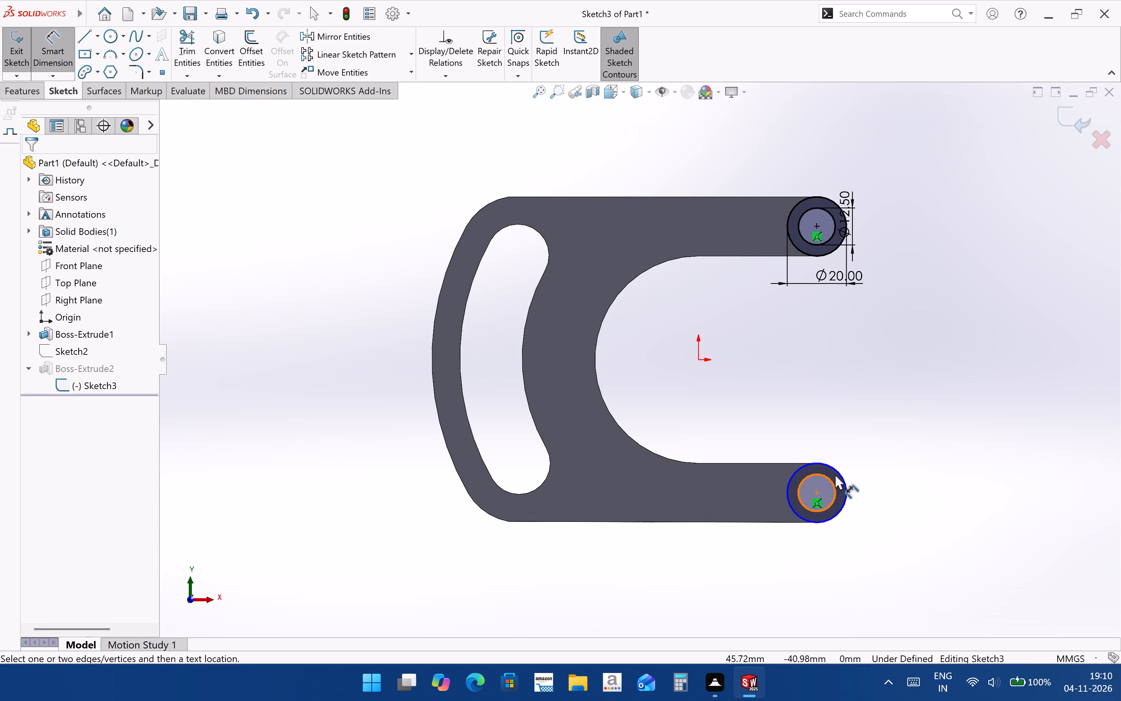
{"action": "scroll", "coordinate": [835, 474], "scroll_direction": "down", "scroll_amount": 2}
{"action": "key", "text": "Escape"}
Make the lower boss's inner and outer circles equal to the upper boss's matching circles and exit Sketch3.
{"action": "scroll", "coordinate": [806, 344], "scroll_direction": "up", "scroll_amount": 2}
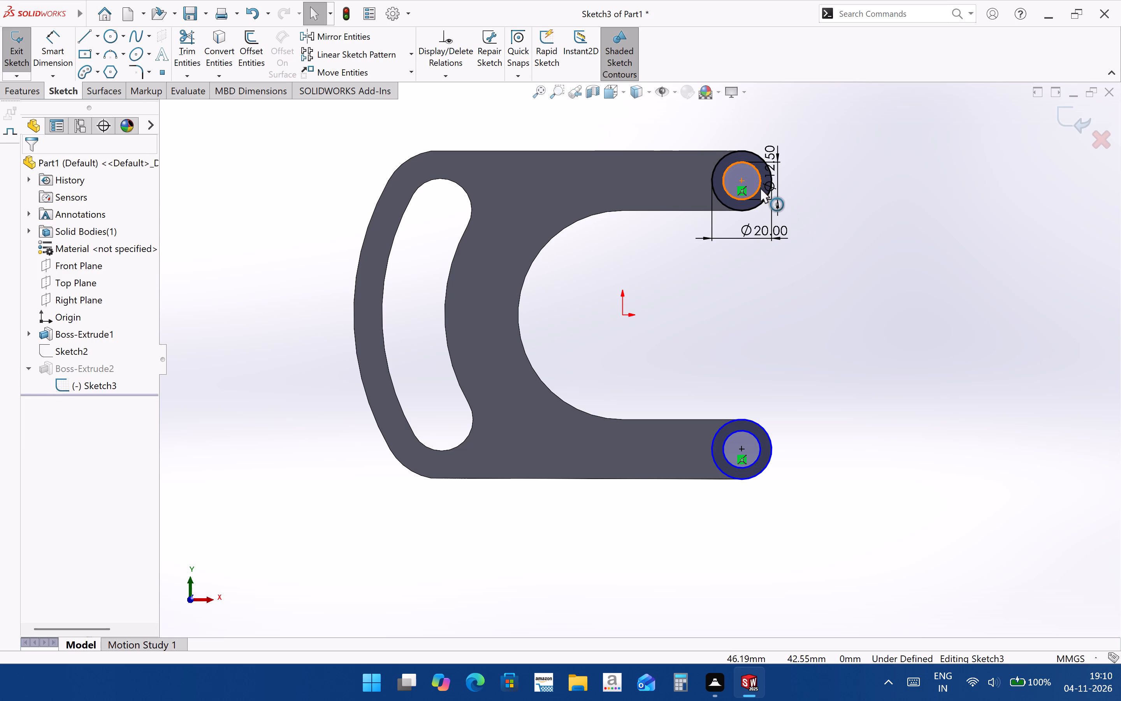
{"action": "left_click", "coordinate": [760, 188]}
{"action": "left_click", "coordinate": [759, 458], "text": "ctrl"}
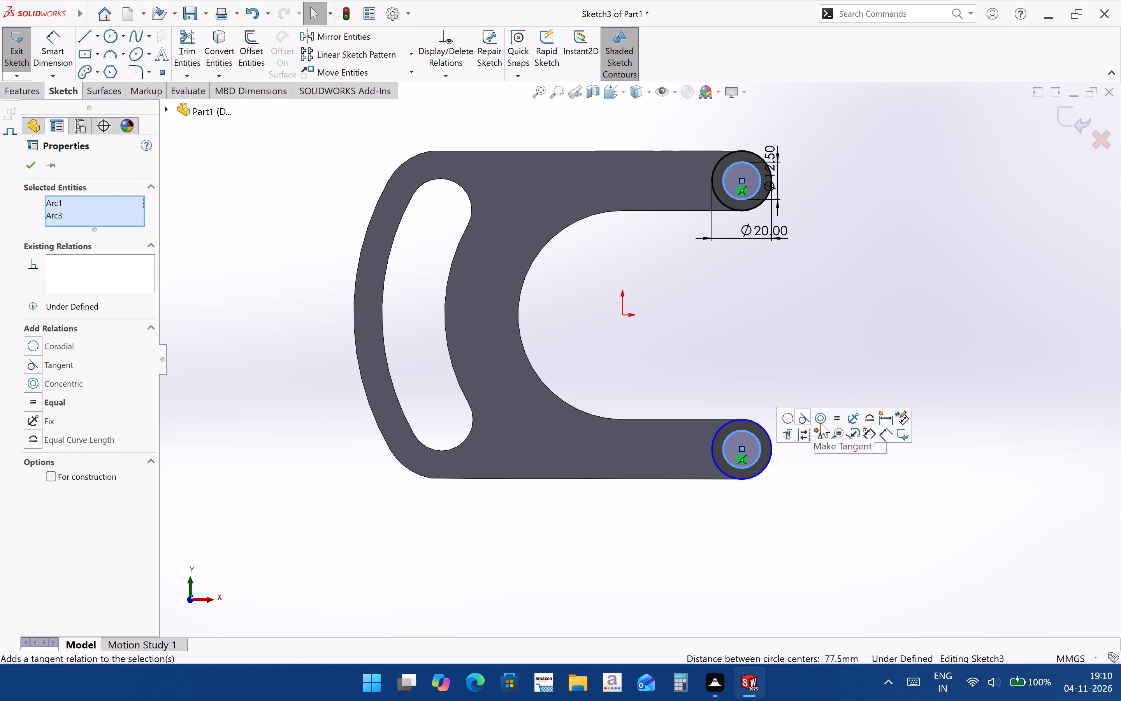
{"action": "left_click", "coordinate": [831, 420]}
{"action": "left_click", "coordinate": [819, 488]}
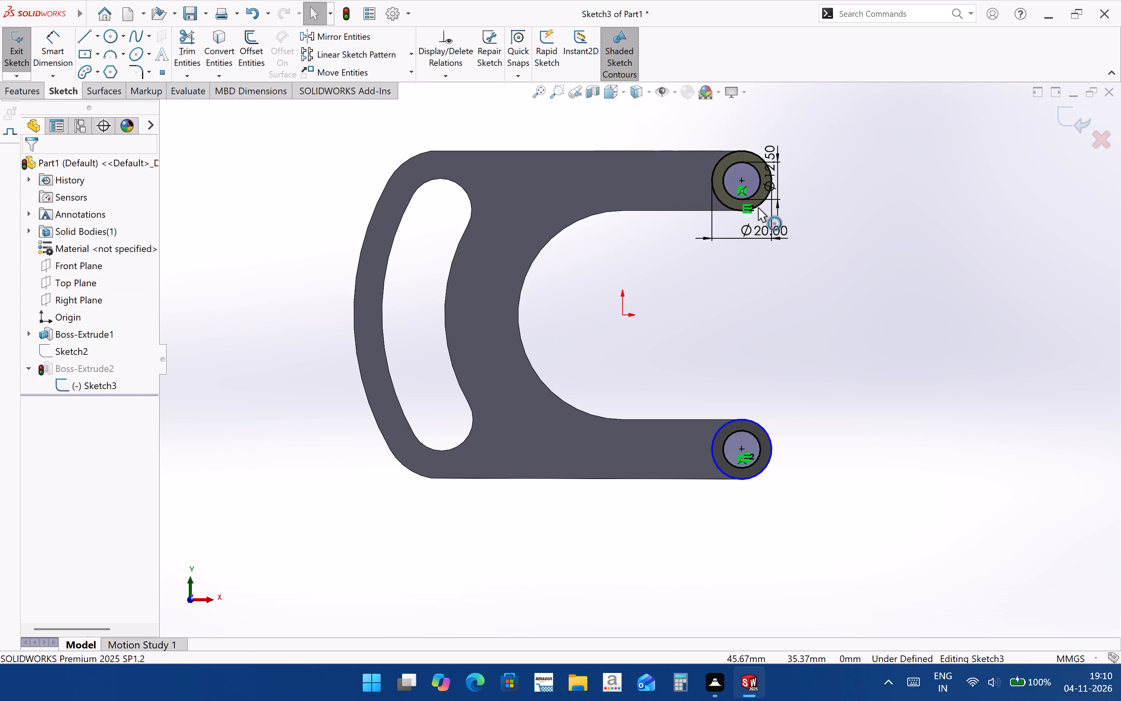
{"action": "left_click", "coordinate": [758, 207]}
{"action": "left_click", "coordinate": [766, 464], "text": "ctrl"}
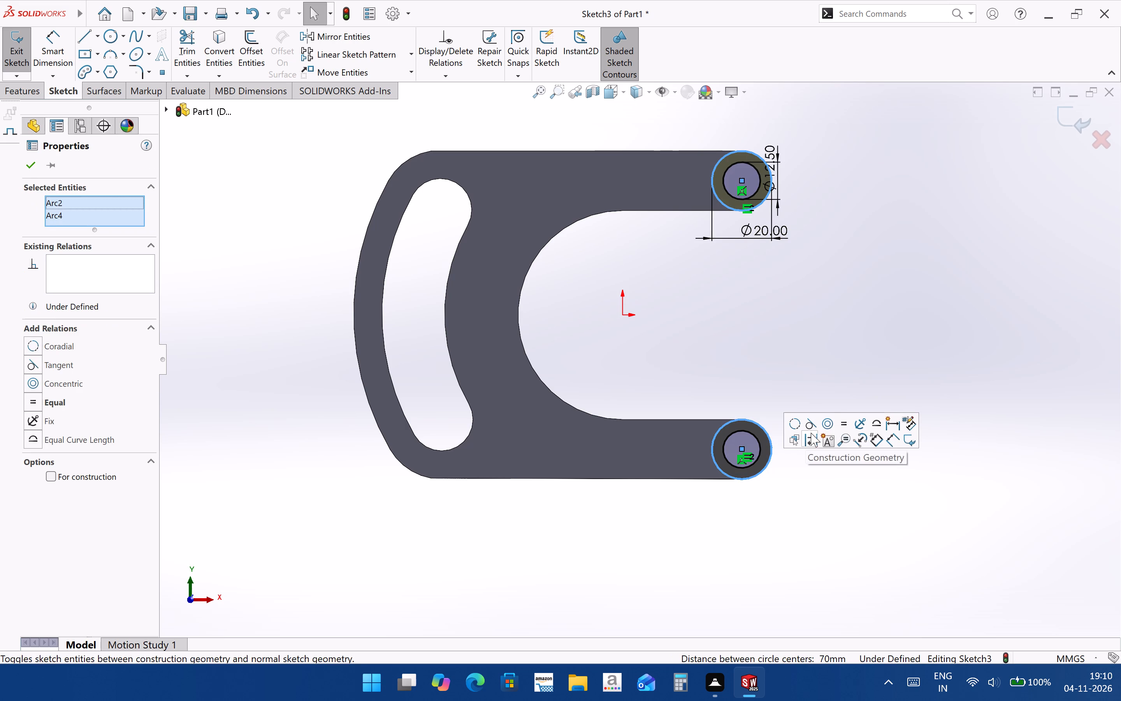
{"action": "left_click", "coordinate": [840, 427]}
{"action": "left_click", "coordinate": [887, 317]}
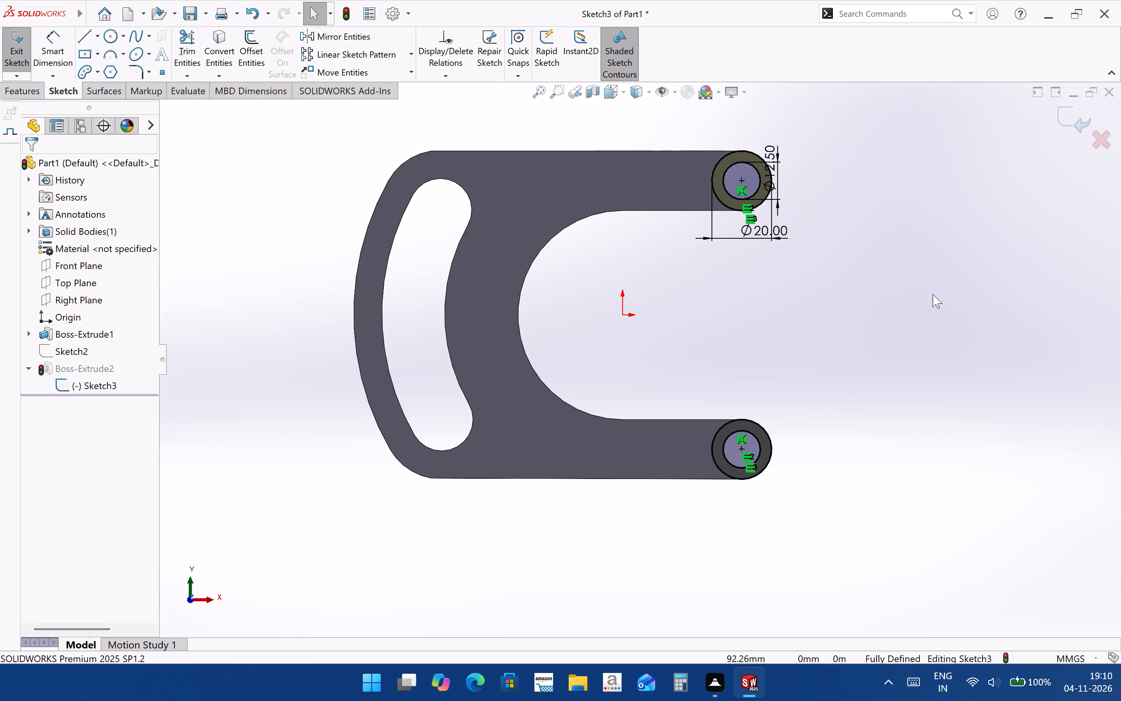
{"action": "left_click", "coordinate": [1086, 115]}
{"action": "left_click", "coordinate": [901, 515]}
Examine the end faces of both arms around the bosses, especially the lower arm's split side face.
{"action": "middle_click_drag", "start_coordinate": [786, 386], "coordinate": [779, 374]}
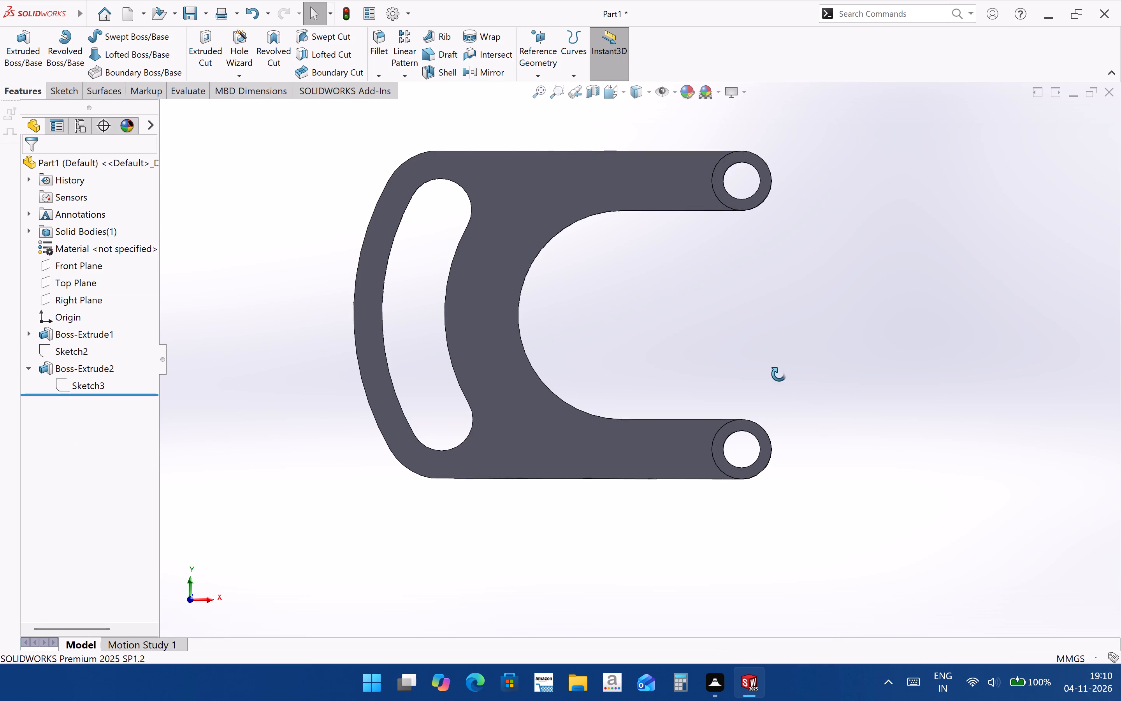
{"action": "middle_click_drag", "start_coordinate": [779, 374], "coordinate": [766, 333]}
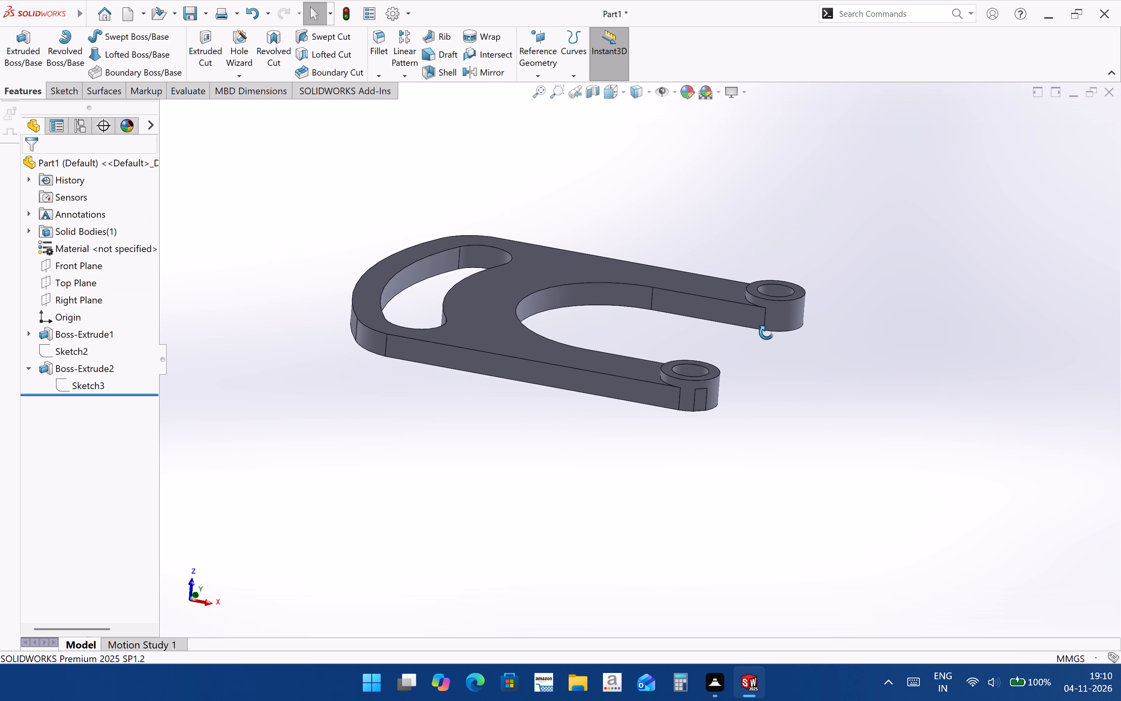
{"action": "middle_click_drag", "start_coordinate": [766, 333], "coordinate": [766, 339]}
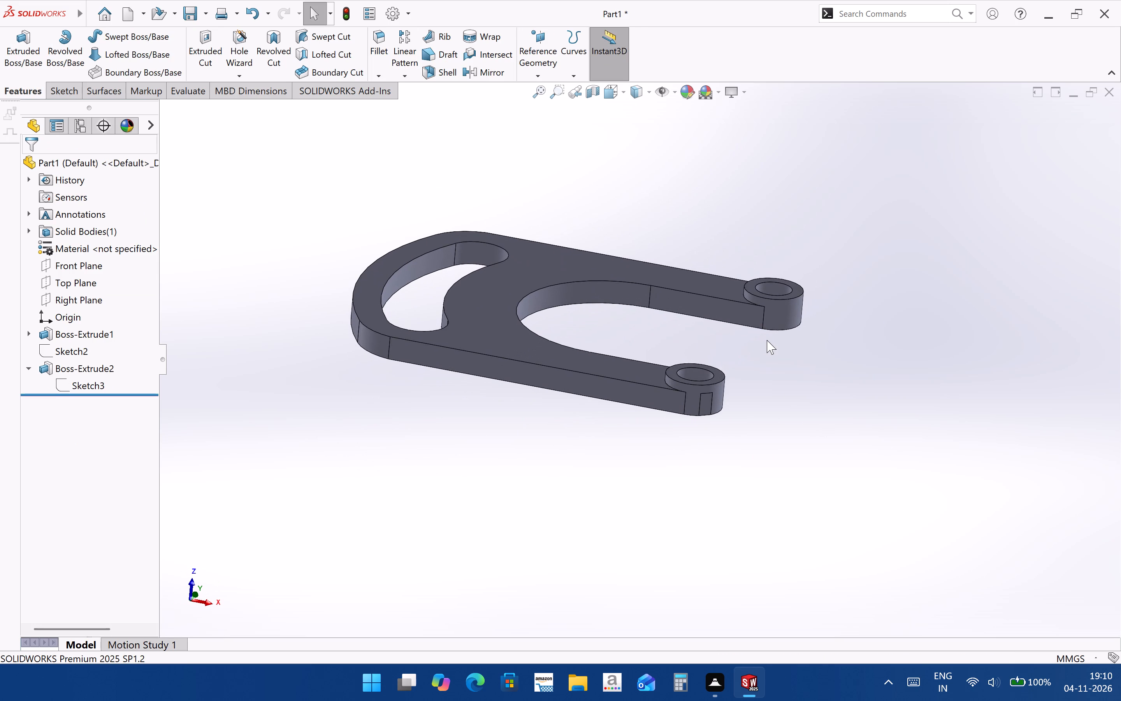
{"action": "scroll", "coordinate": [756, 379], "scroll_direction": "down", "scroll_amount": 1}
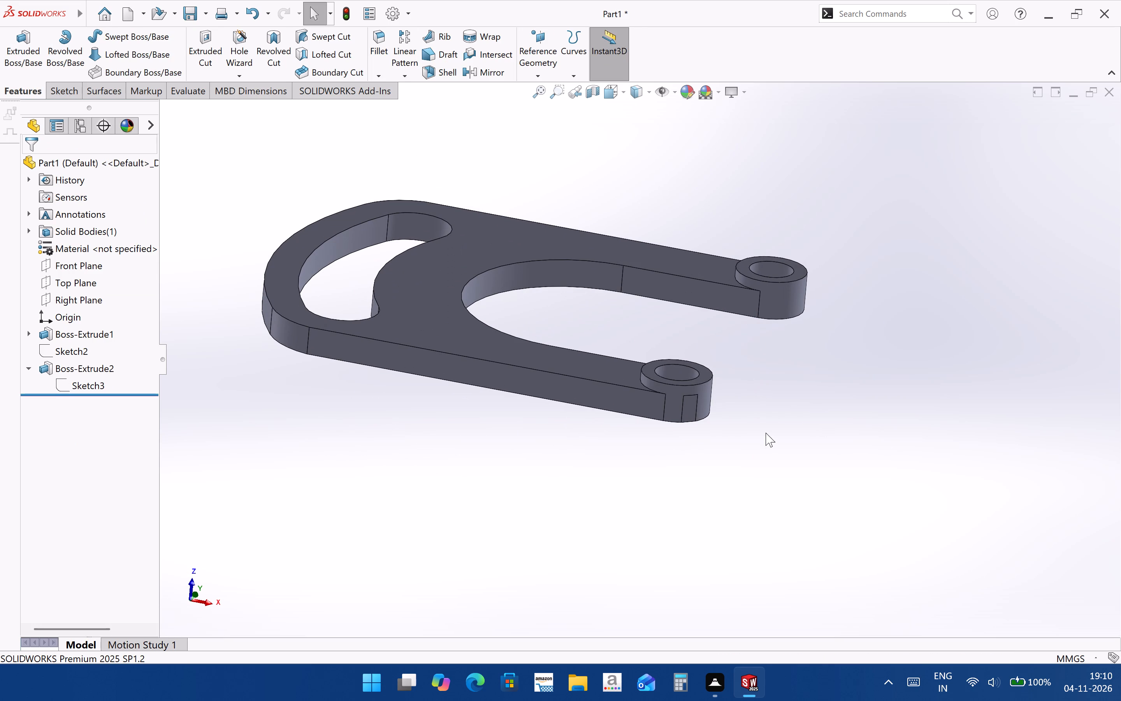
{"action": "scroll", "coordinate": [673, 366], "scroll_direction": "down", "scroll_amount": 2}
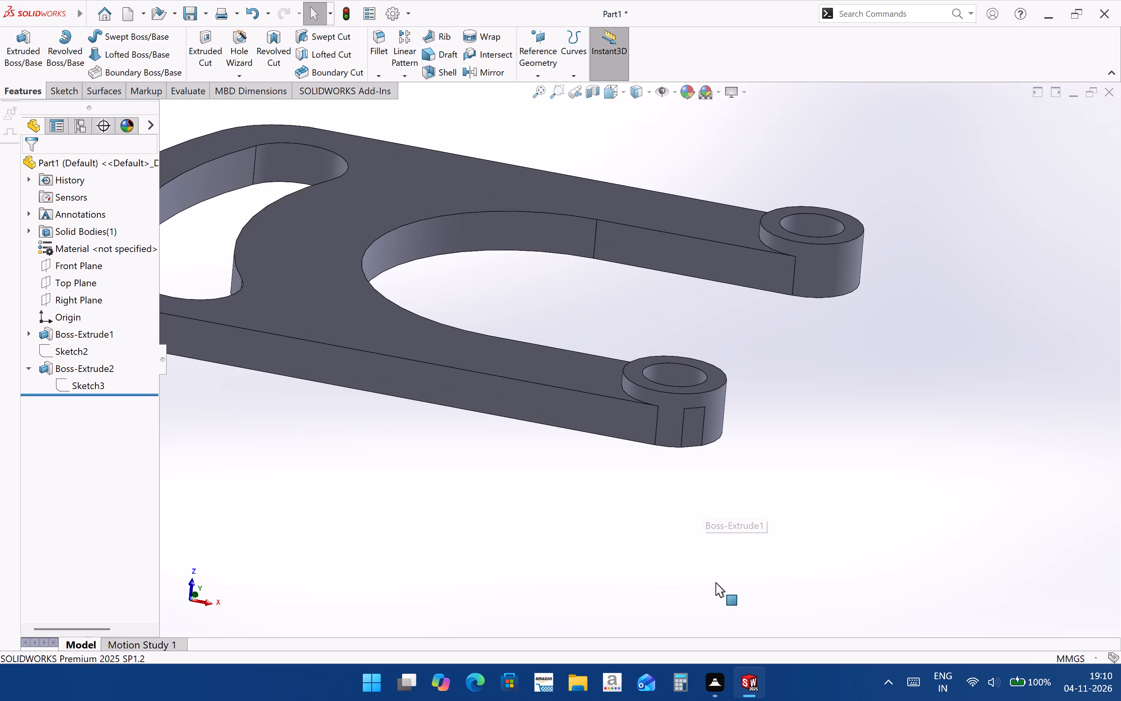
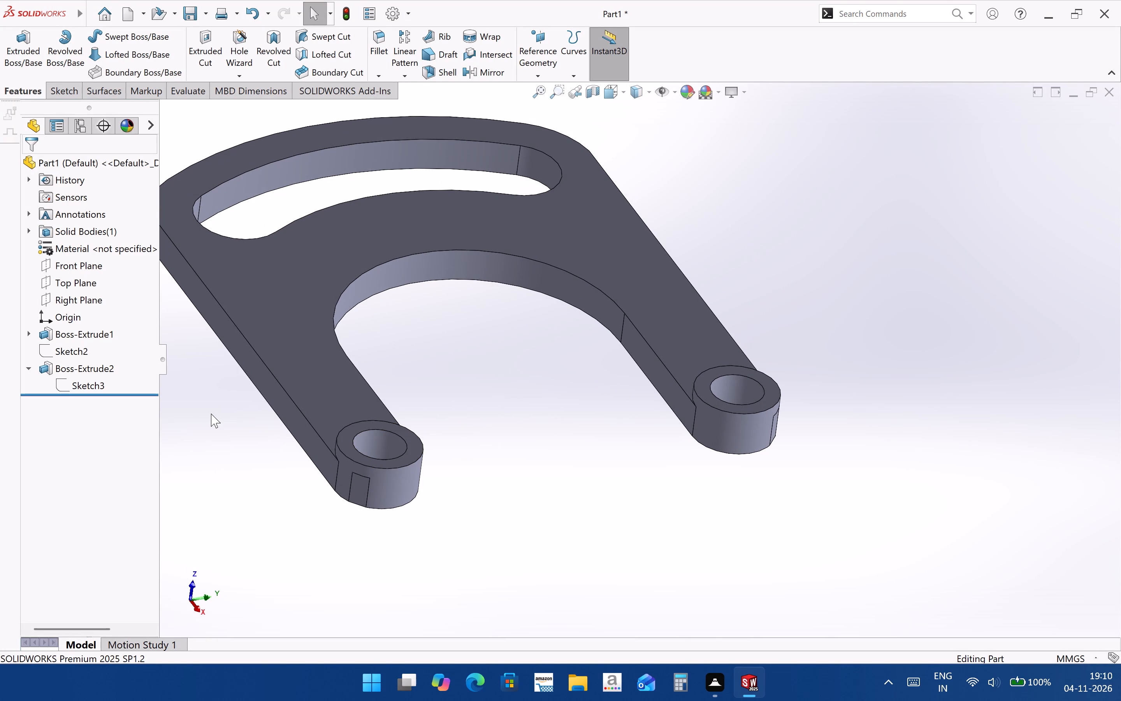
Open Sketch2 for editing, examine its outline and hole circles around both arm ends, and exit the sketch.
{"action": "left_click", "coordinate": [61, 354]}
{"action": "left_click", "coordinate": [70, 331]}
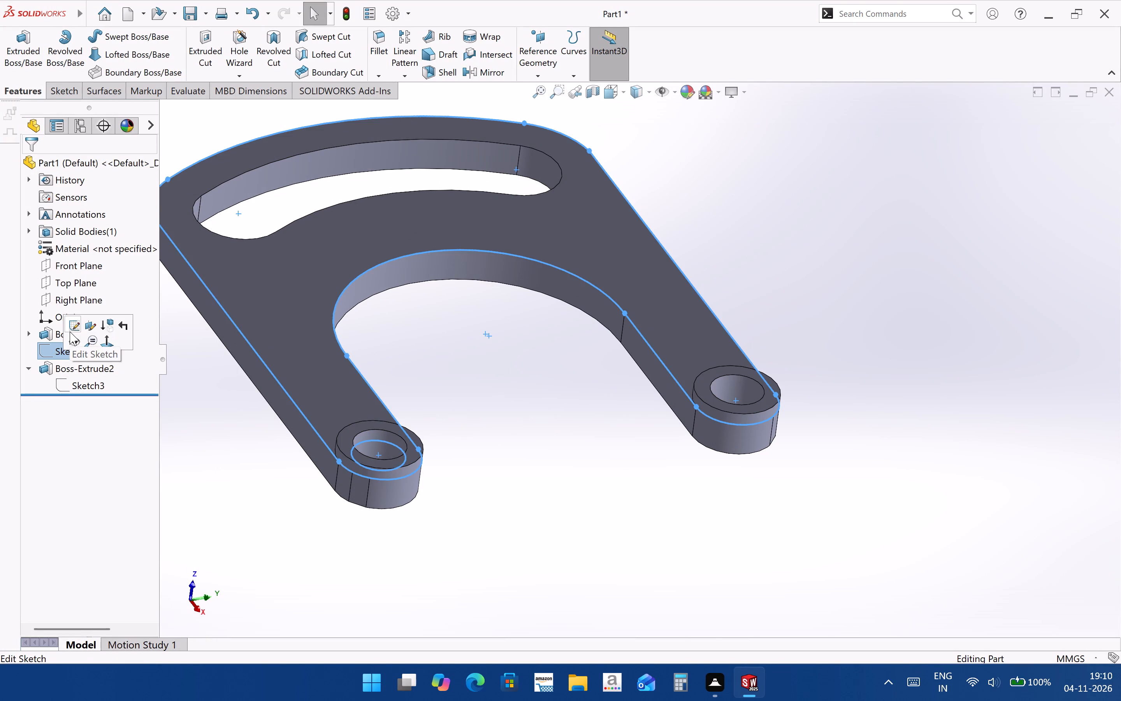
{"action": "scroll", "coordinate": [862, 543], "scroll_direction": "up", "scroll_amount": 2}
{"action": "scroll", "coordinate": [871, 555], "scroll_direction": "down", "scroll_amount": 2}
{"action": "scroll", "coordinate": [694, 395], "scroll_direction": "down", "scroll_amount": 5}
{"action": "middle_click_drag", "start_coordinate": [771, 432], "coordinate": [641, 448]}
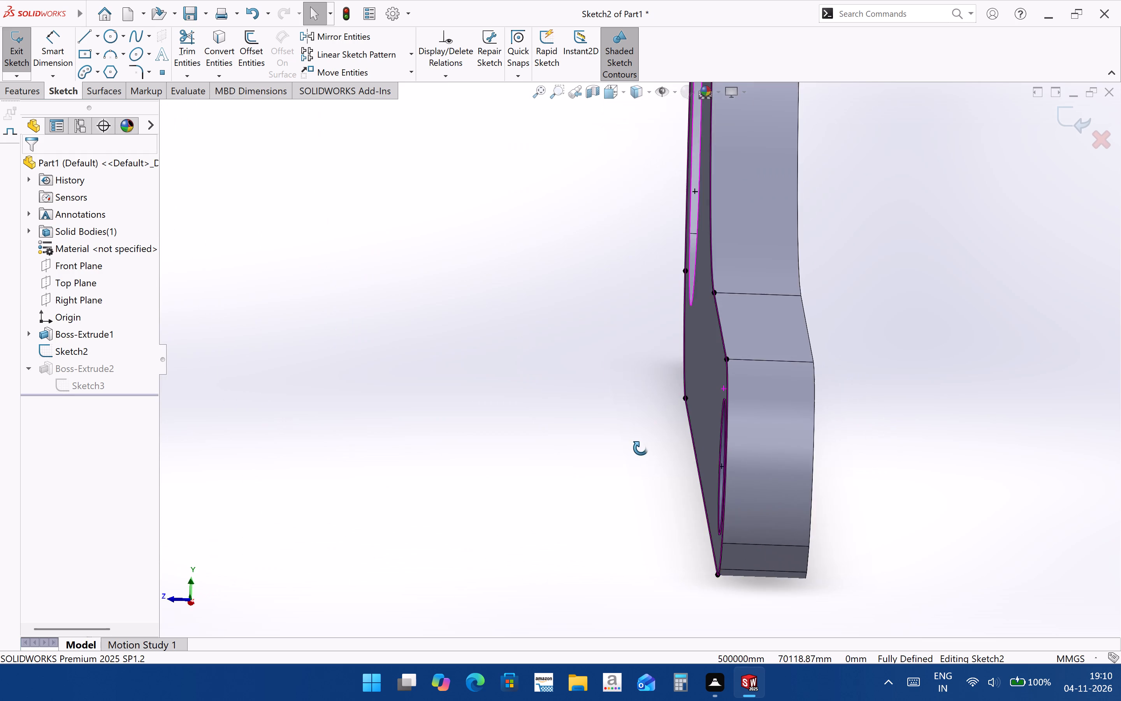
{"action": "middle_click_drag", "start_coordinate": [641, 448], "coordinate": [635, 298]}
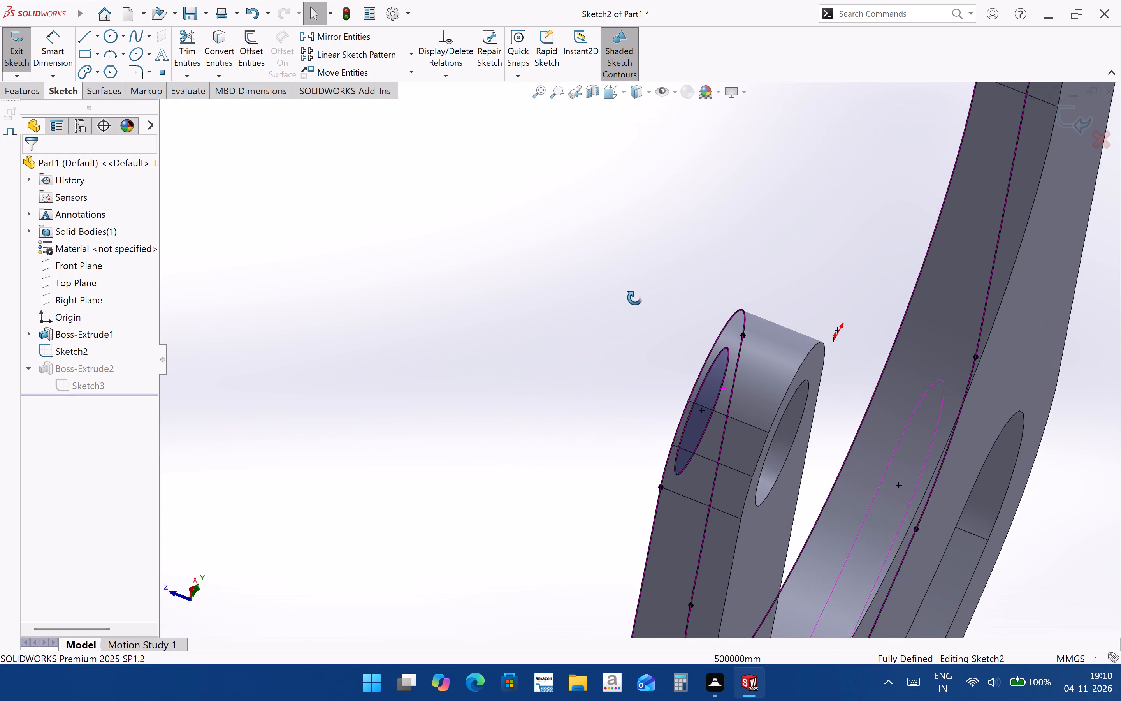
{"action": "middle_click_drag", "start_coordinate": [635, 298], "coordinate": [750, 290]}
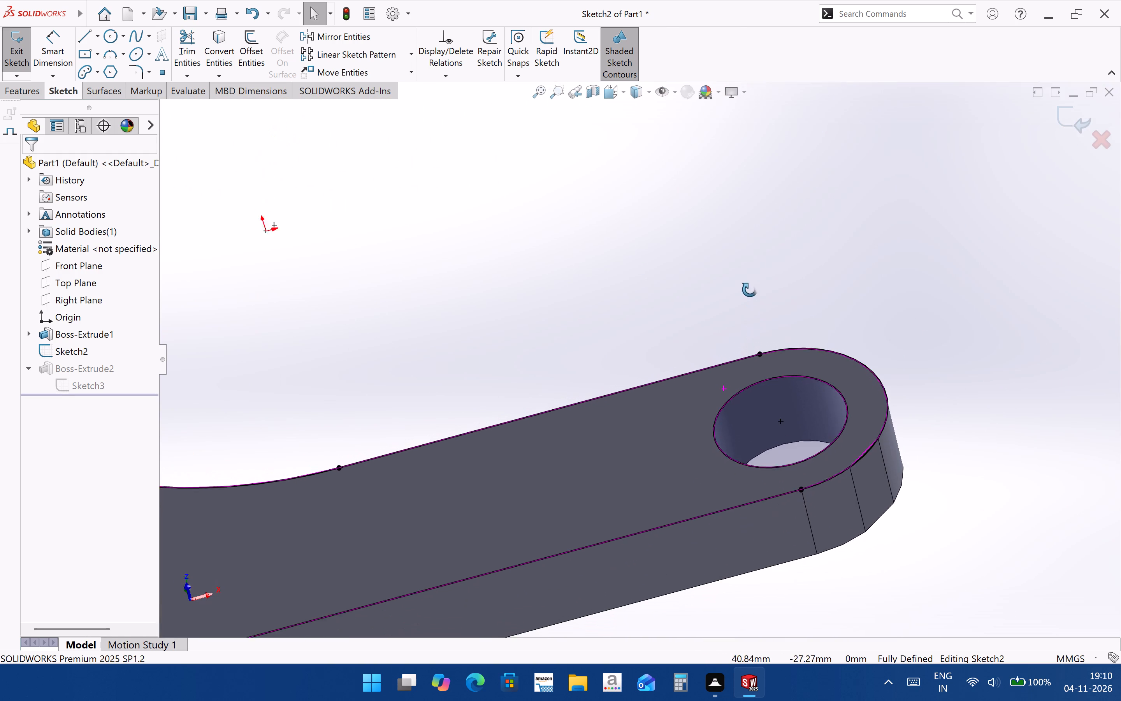
{"action": "middle_click_drag", "start_coordinate": [750, 290], "coordinate": [739, 262]}
{"action": "scroll", "coordinate": [778, 354], "scroll_direction": "up", "scroll_amount": 2}
{"action": "scroll", "coordinate": [842, 504], "scroll_direction": "up", "scroll_amount": 3}
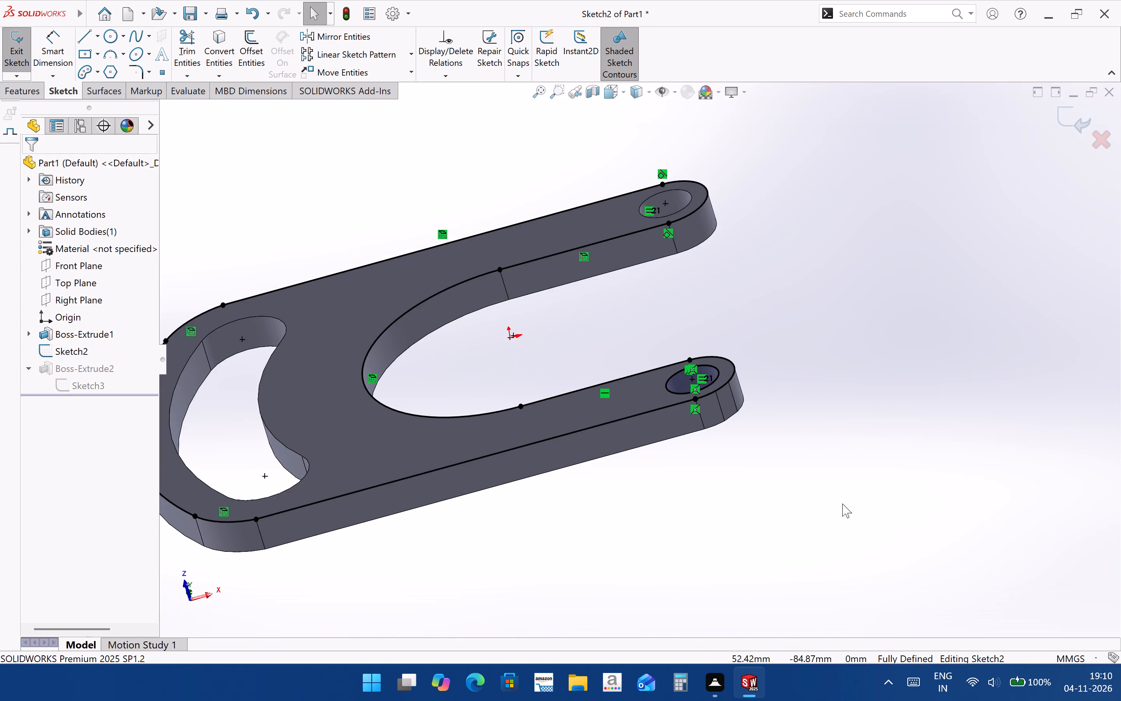
{"action": "middle_click_drag", "start_coordinate": [715, 416], "coordinate": [738, 479]}
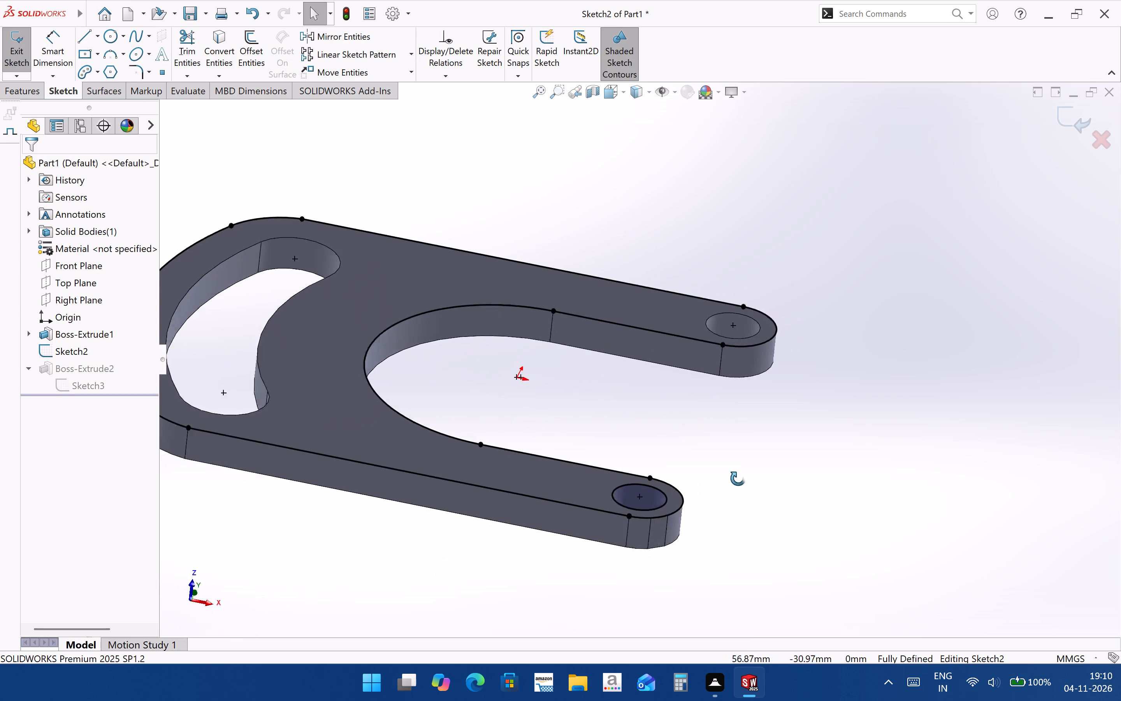
{"action": "middle_click_drag", "start_coordinate": [738, 479], "coordinate": [756, 481]}
{"action": "scroll", "coordinate": [756, 481], "scroll_direction": "up", "scroll_amount": 4}
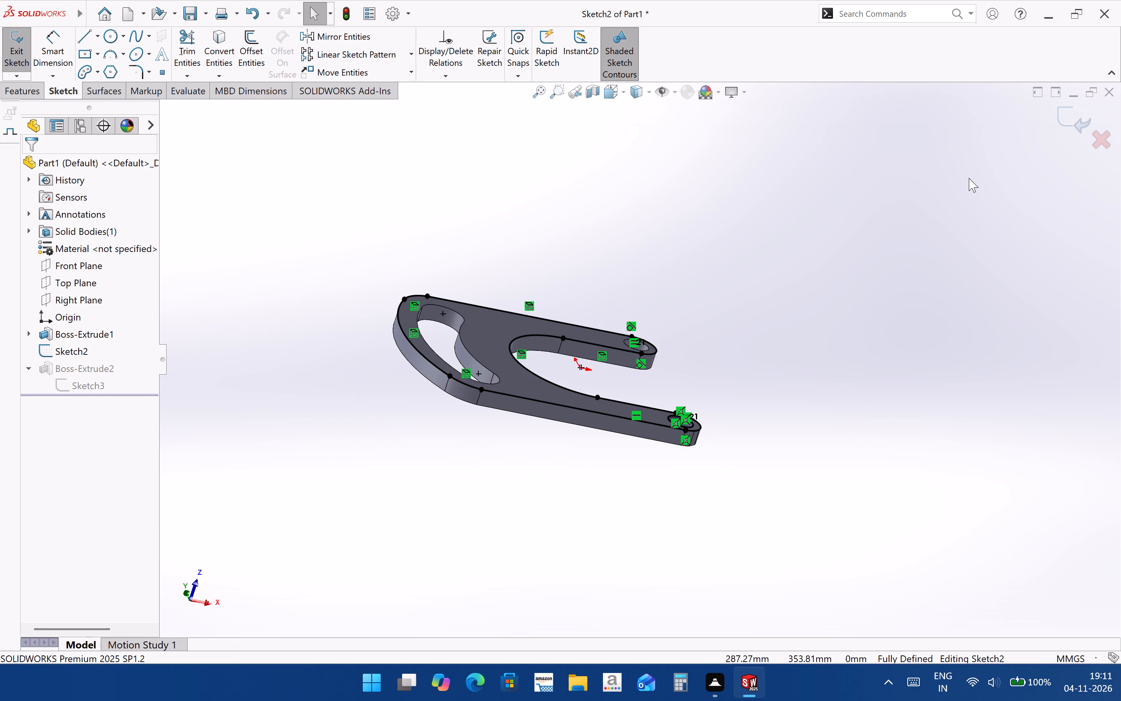
{"action": "left_click", "coordinate": [1075, 119]}
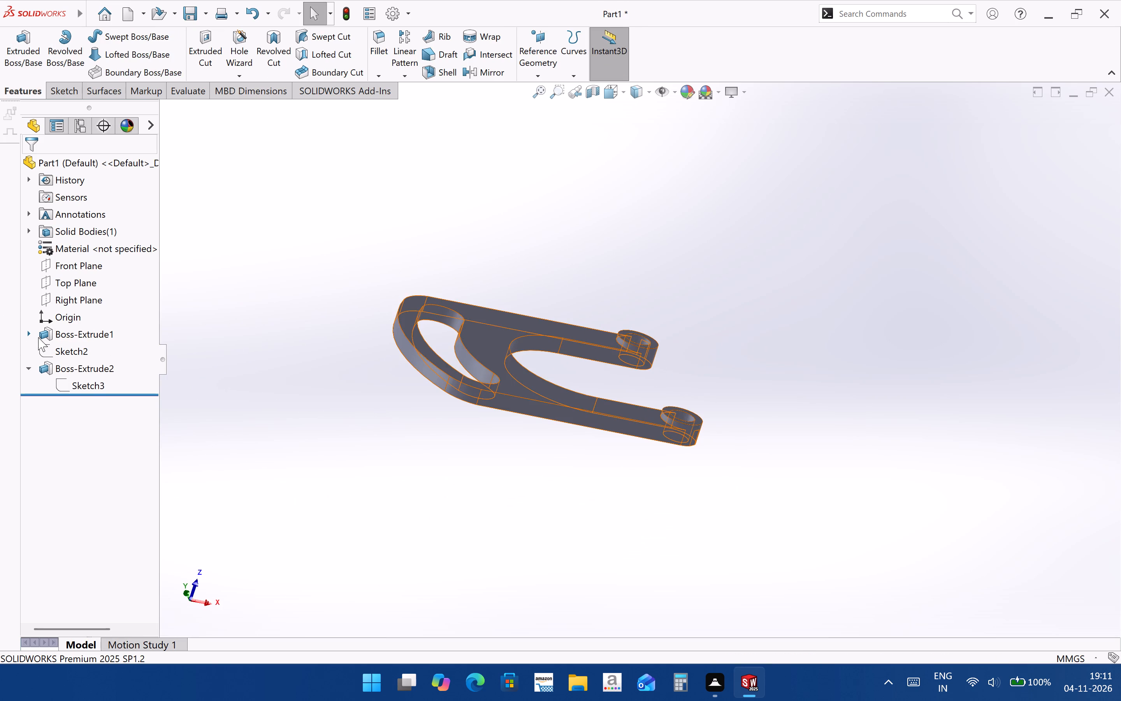
Open the definition of Boss-Extrude1, examine the selected regions at the arm ends, and close it without changes.
{"action": "left_click", "coordinate": [27, 332]}
{"action": "left_click", "coordinate": [59, 335]}
{"action": "left_click", "coordinate": [77, 301]}
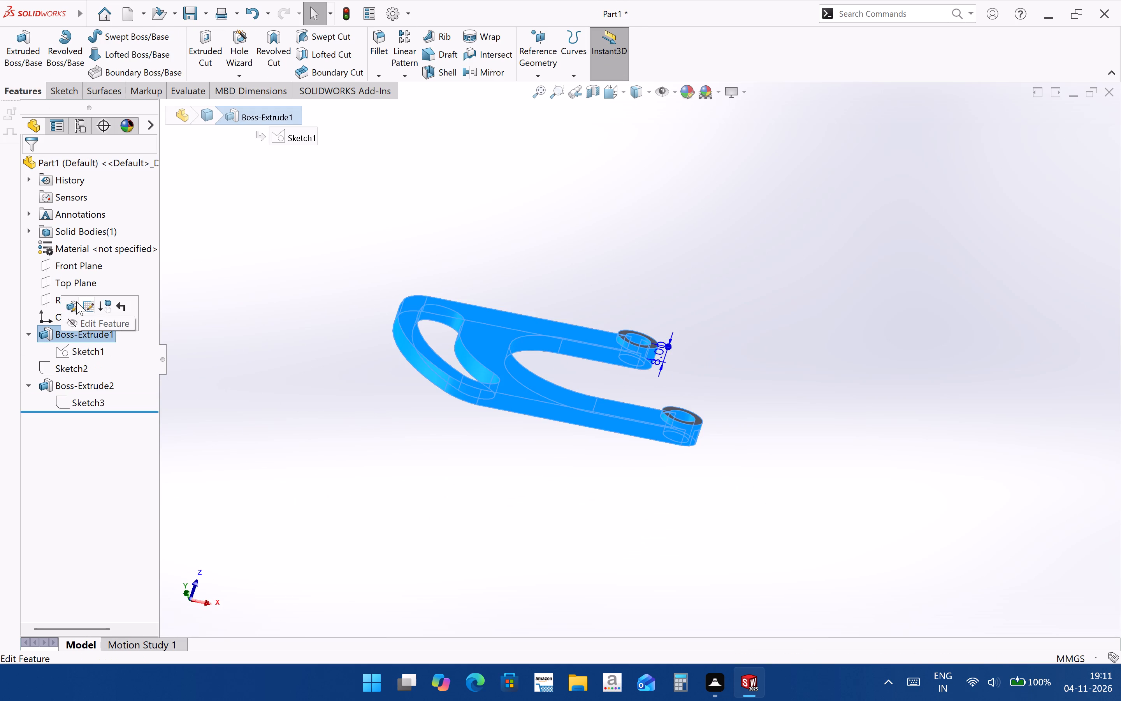
{"action": "scroll", "coordinate": [704, 441], "scroll_direction": "down", "scroll_amount": 9}
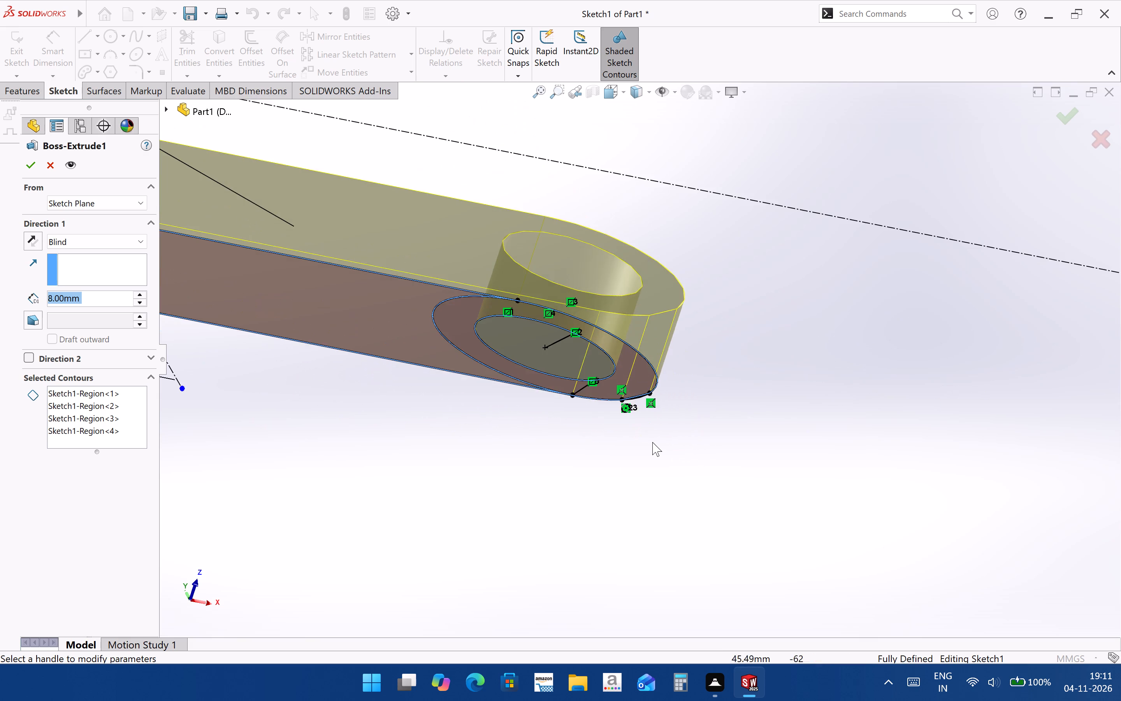
{"action": "middle_click_drag", "start_coordinate": [650, 442], "coordinate": [586, 387]}
{"action": "scroll", "coordinate": [585, 387], "scroll_direction": "up", "scroll_amount": 2}
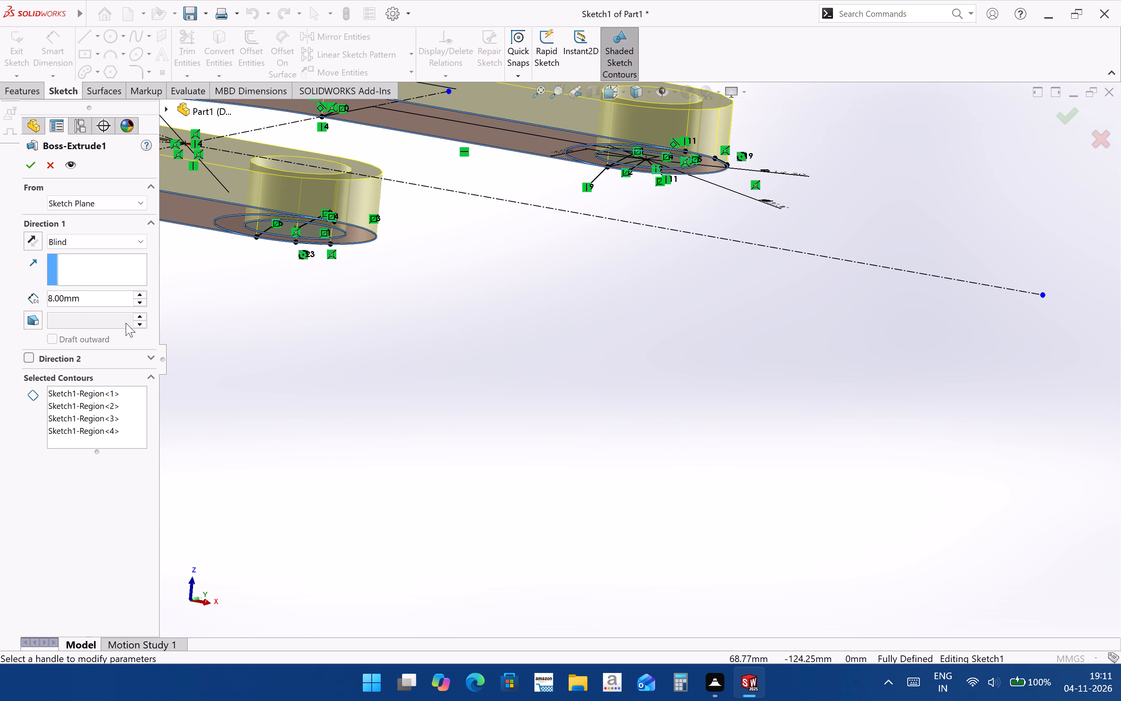
{"action": "left_click", "coordinate": [141, 323]}
{"action": "scroll", "coordinate": [540, 367], "scroll_direction": "up", "scroll_amount": 2}
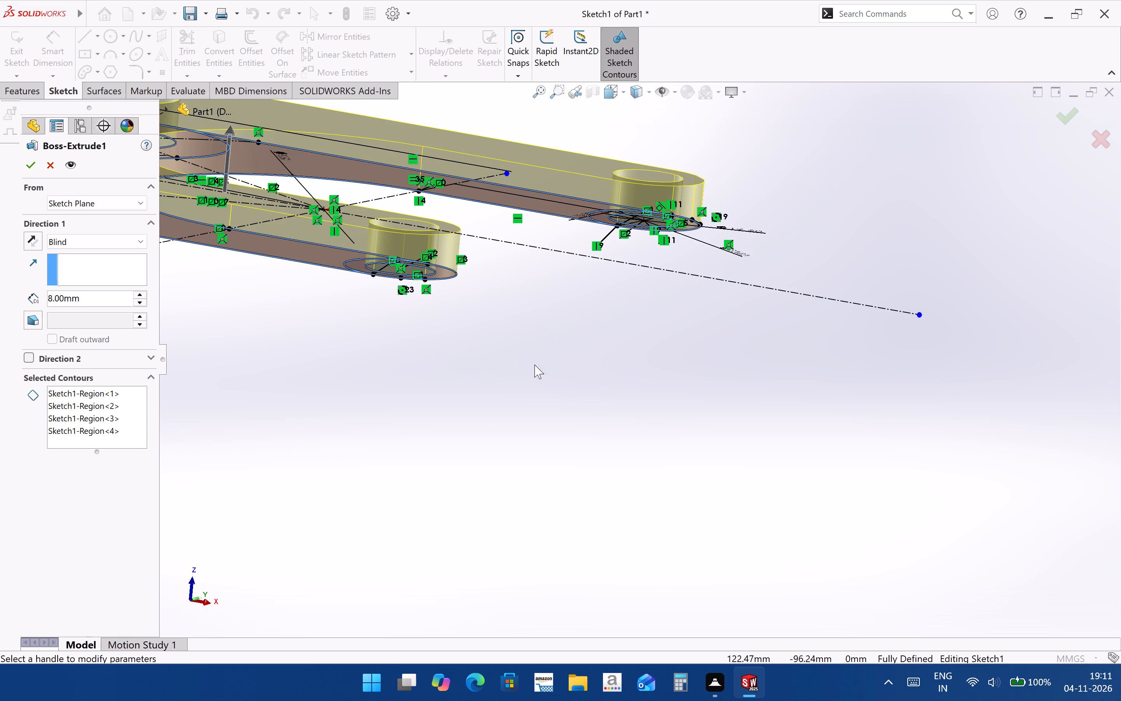
{"action": "left_click", "coordinate": [1066, 116]}
Examine the arm-end bosses of Boss-Extrude2 and where the Front Plane lies relative to the plate.
{"action": "left_click", "coordinate": [866, 459]}
{"action": "scroll", "coordinate": [693, 408], "scroll_direction": "up", "scroll_amount": 4}
{"action": "scroll", "coordinate": [513, 288], "scroll_direction": "down", "scroll_amount": 6}
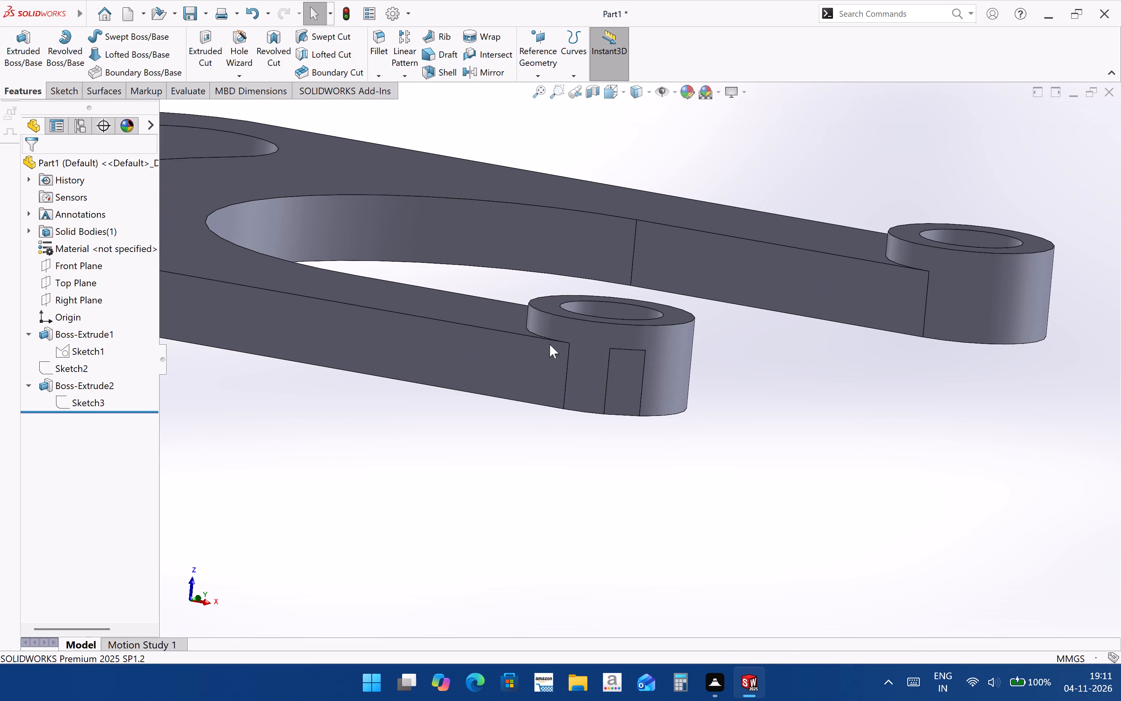
{"action": "middle_click_drag", "start_coordinate": [569, 362], "coordinate": [558, 426]}
{"action": "left_click", "coordinate": [80, 386]}
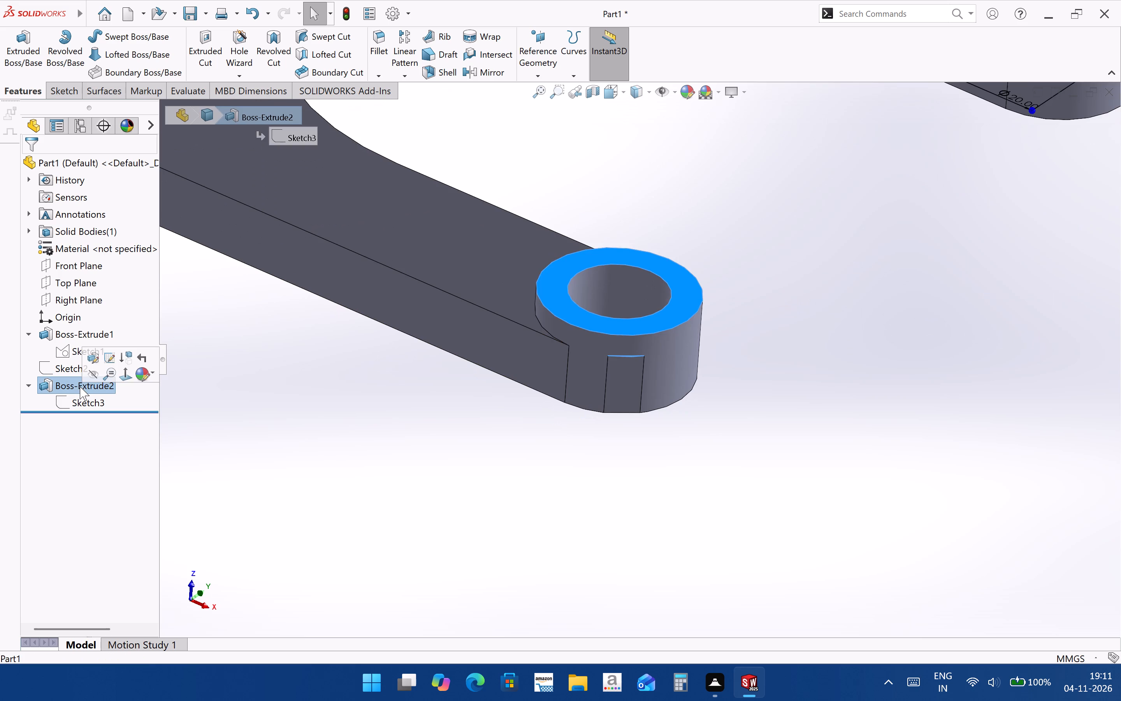
{"action": "scroll", "coordinate": [471, 484], "scroll_direction": "up", "scroll_amount": 4}
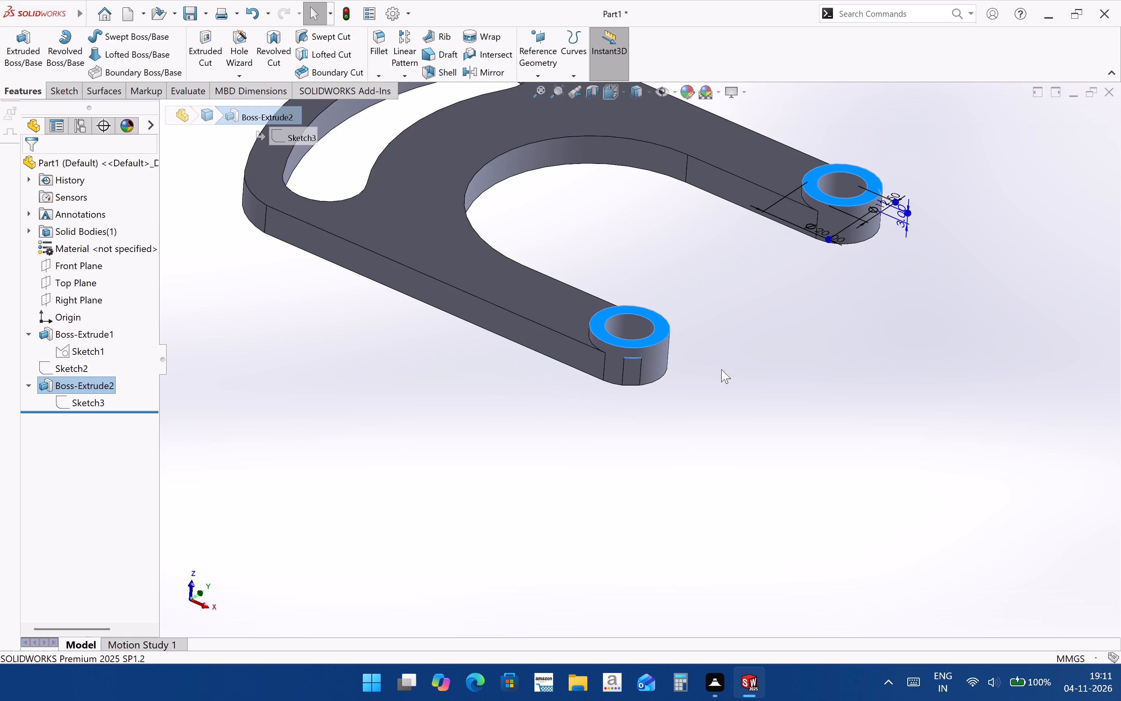
{"action": "scroll", "coordinate": [722, 379], "scroll_direction": "up", "scroll_amount": 2}
{"action": "left_click", "coordinate": [569, 462]}
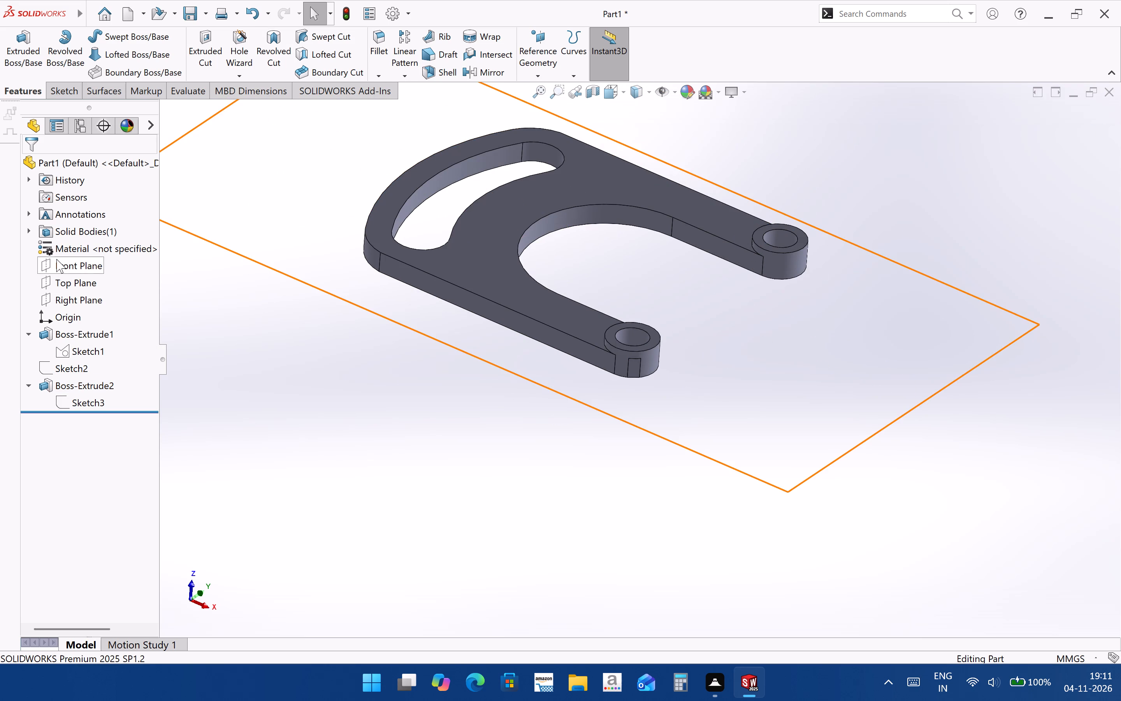
{"action": "left_click", "coordinate": [56, 259]}
{"action": "middle_click_drag", "start_coordinate": [543, 405], "coordinate": [583, 343]}
{"action": "scroll", "coordinate": [631, 439], "scroll_direction": "up", "scroll_amount": 1}
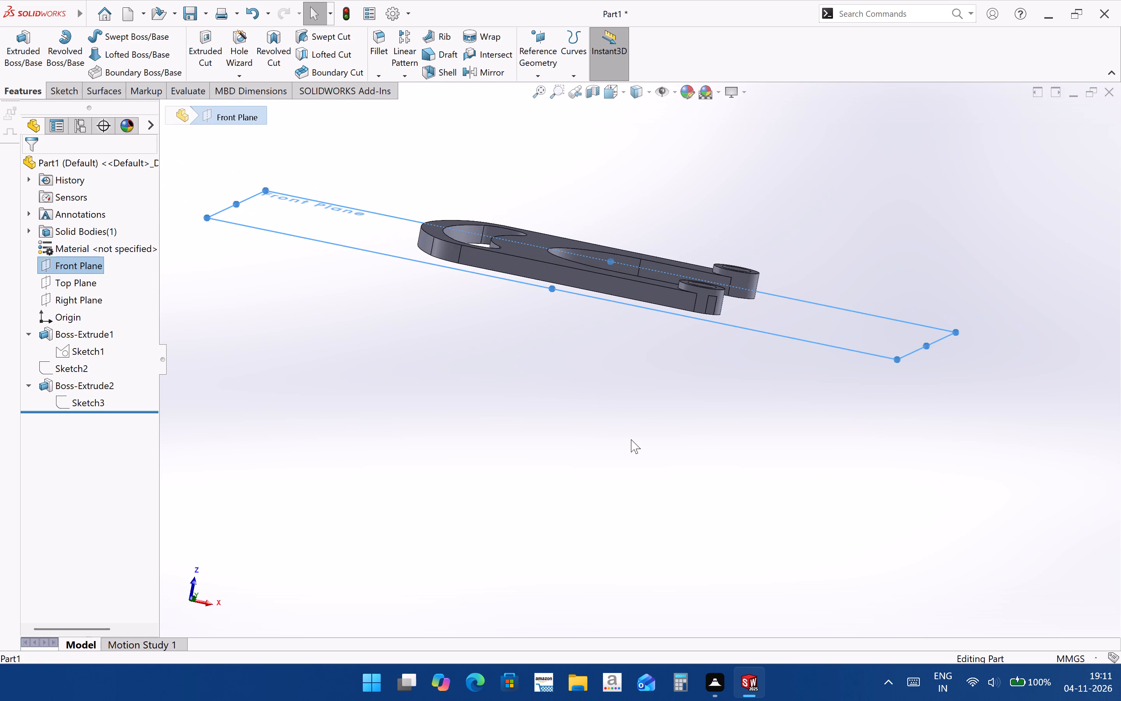
{"action": "left_click", "coordinate": [602, 347]}
Create a mid-plane reference plane between the plate's top and bottom faces.
{"action": "left_click", "coordinate": [527, 70]}
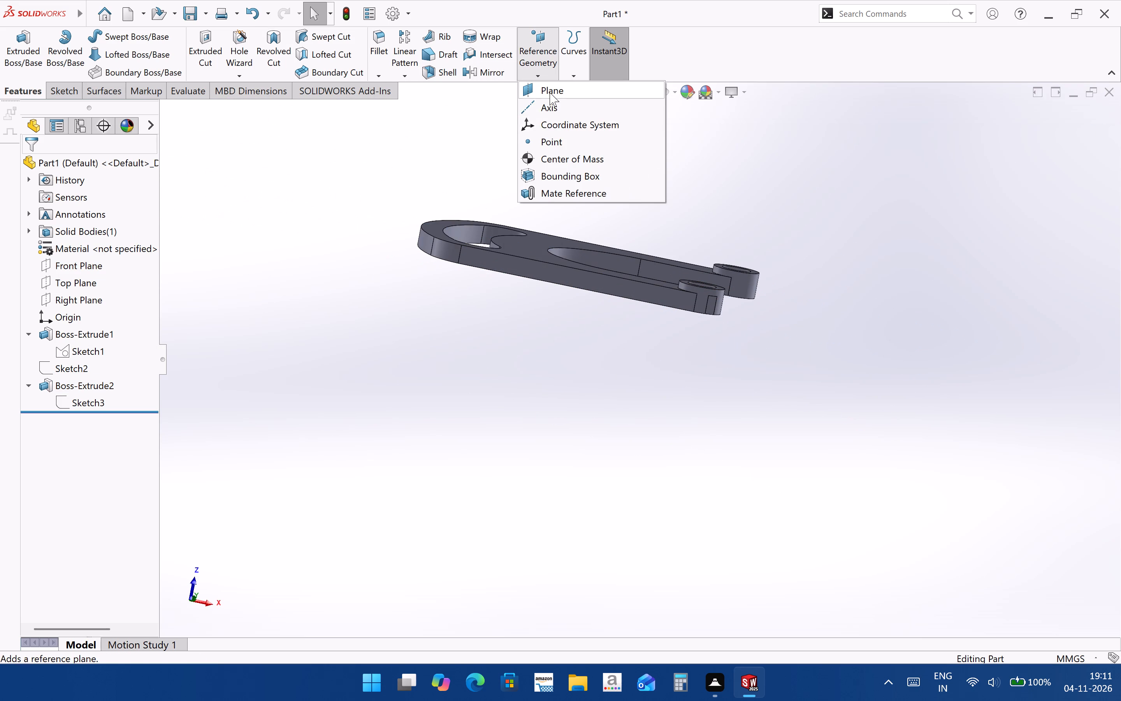
{"action": "left_click", "coordinate": [550, 92]}
{"action": "scroll", "coordinate": [624, 188], "scroll_direction": "down", "scroll_amount": 7}
{"action": "scroll", "coordinate": [614, 386], "scroll_direction": "up", "scroll_amount": 3}
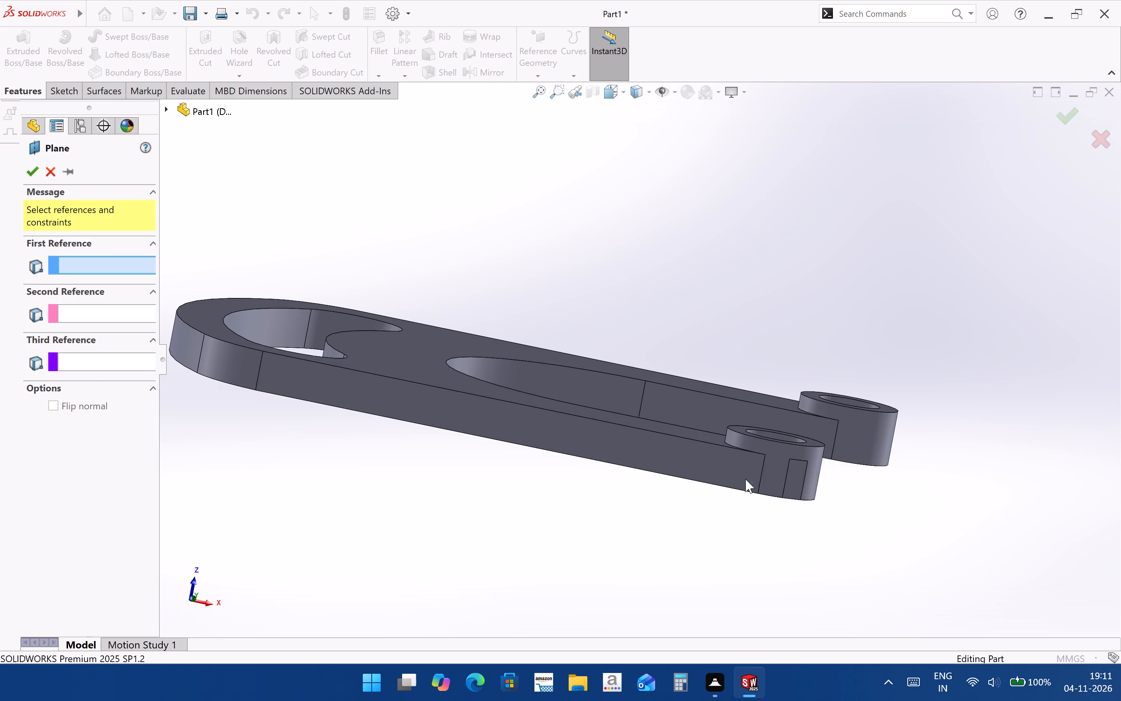
{"action": "scroll", "coordinate": [753, 441], "scroll_direction": "down", "scroll_amount": 2}
{"action": "middle_click_drag", "start_coordinate": [696, 474], "coordinate": [691, 504]}
{"action": "left_click", "coordinate": [641, 422]}
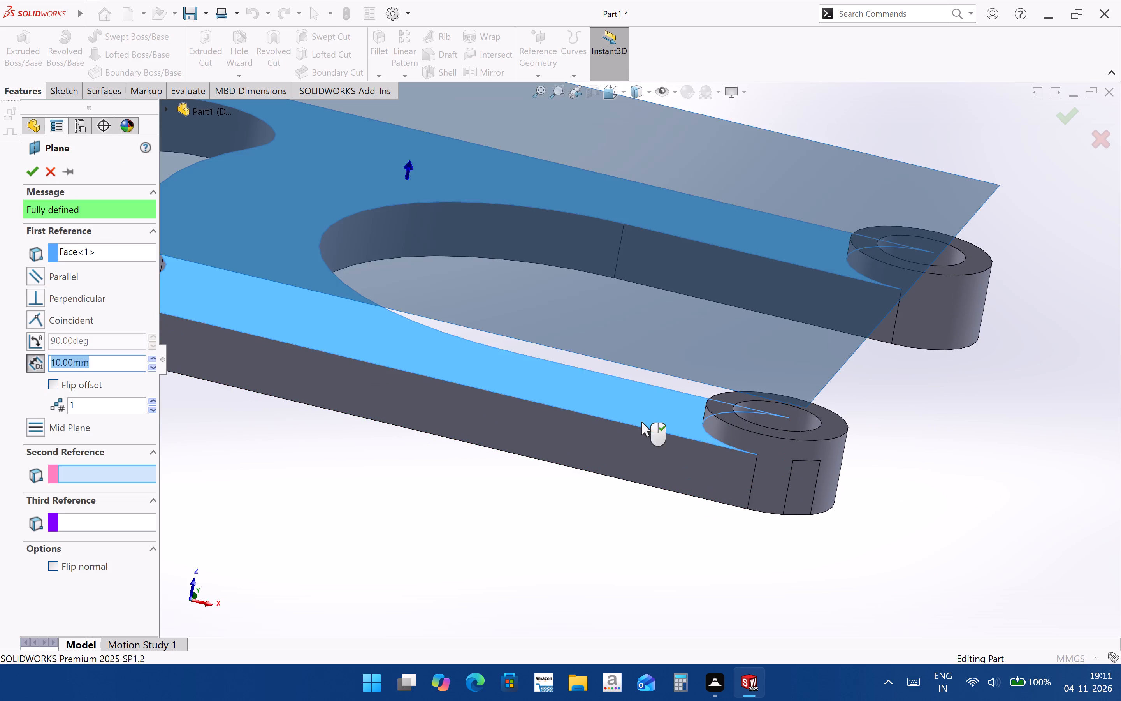
{"action": "middle_click_drag", "start_coordinate": [641, 435], "coordinate": [676, 329]}
{"action": "left_click", "coordinate": [615, 494], "text": "ctrl"}
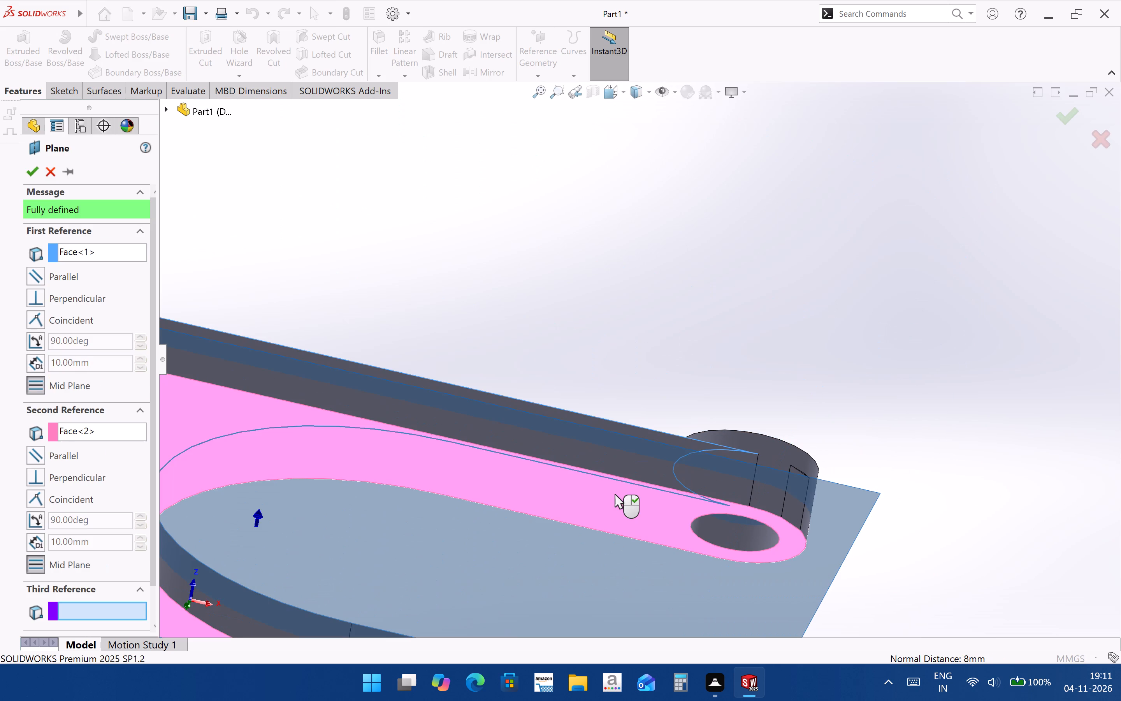
{"action": "middle_click_drag", "start_coordinate": [615, 494], "coordinate": [589, 540]}
{"action": "left_click", "coordinate": [1062, 119]}
{"action": "left_click", "coordinate": [890, 268]}
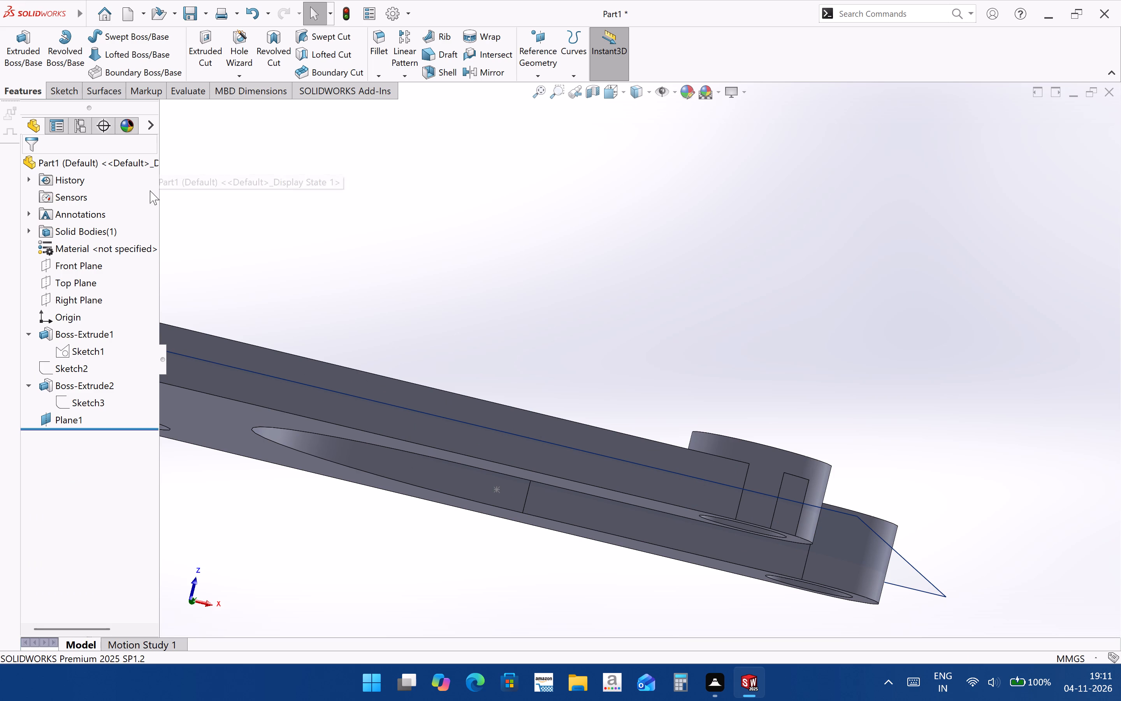
Mirror Boss-Extrude2, the two arm-end bosses, about the new mid-plane onto the plate's underside.
{"action": "left_click", "coordinate": [495, 67]}
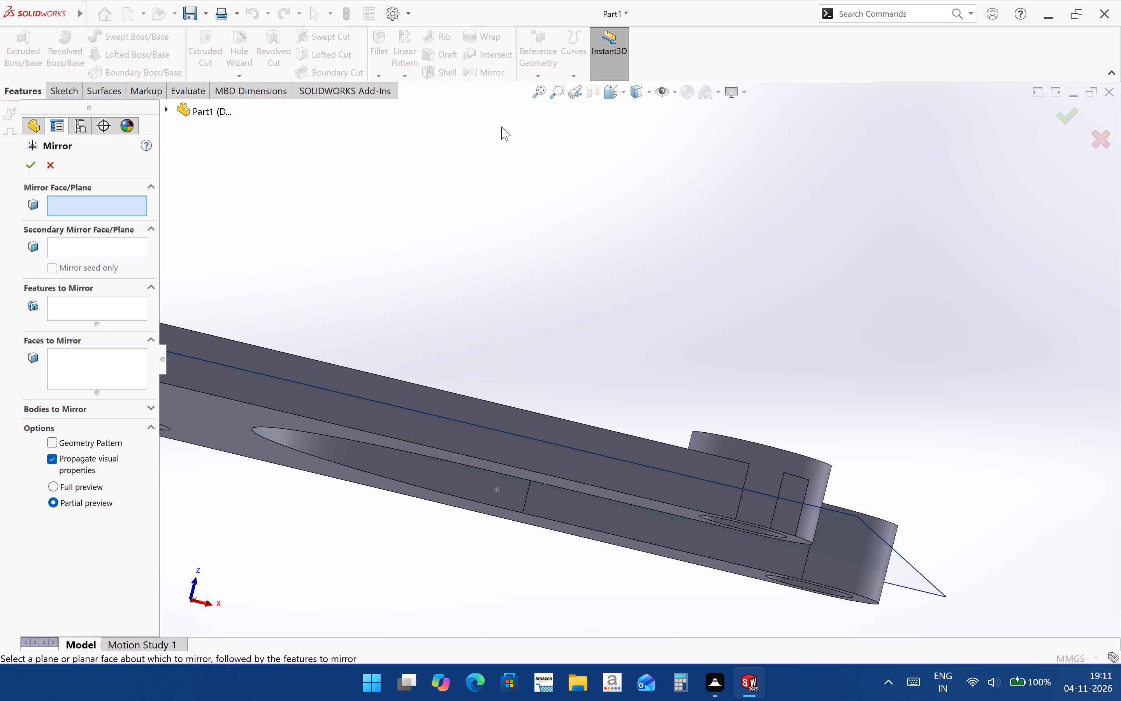
{"action": "scroll", "coordinate": [607, 262], "scroll_direction": "up", "scroll_amount": 3}
{"action": "left_click", "coordinate": [73, 253]}
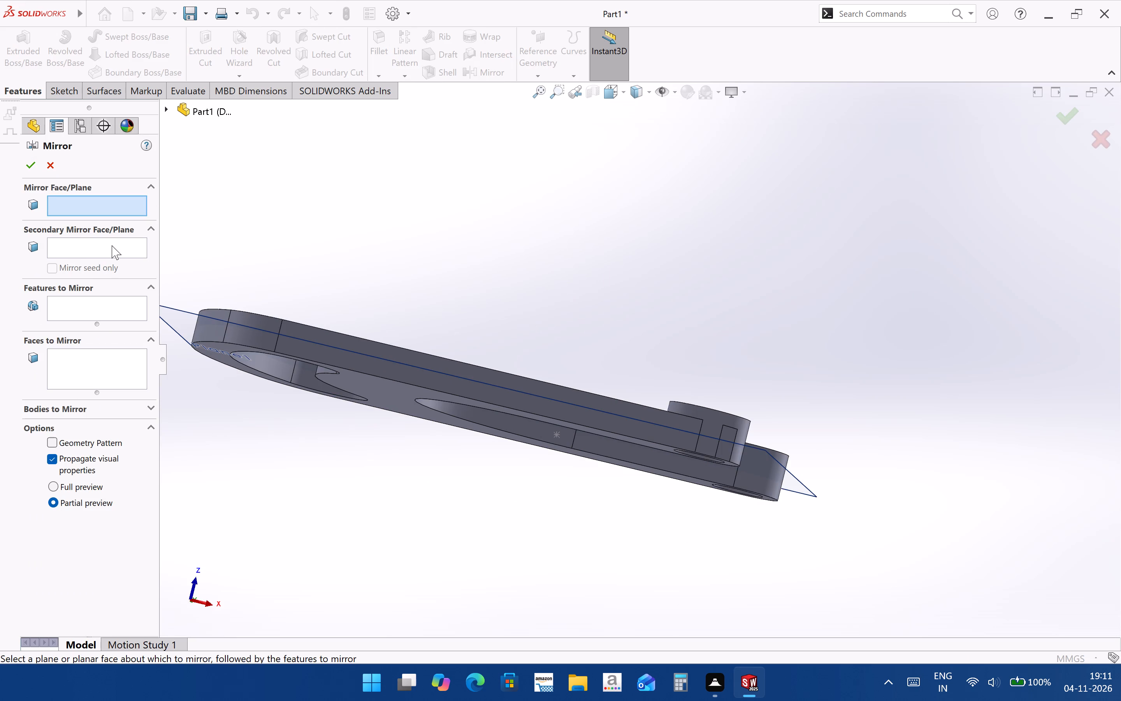
{"action": "left_click", "coordinate": [112, 245]}
{"action": "middle_click_drag", "start_coordinate": [620, 365], "coordinate": [620, 417]}
{"action": "scroll", "coordinate": [752, 476], "scroll_direction": "down", "scroll_amount": 4}
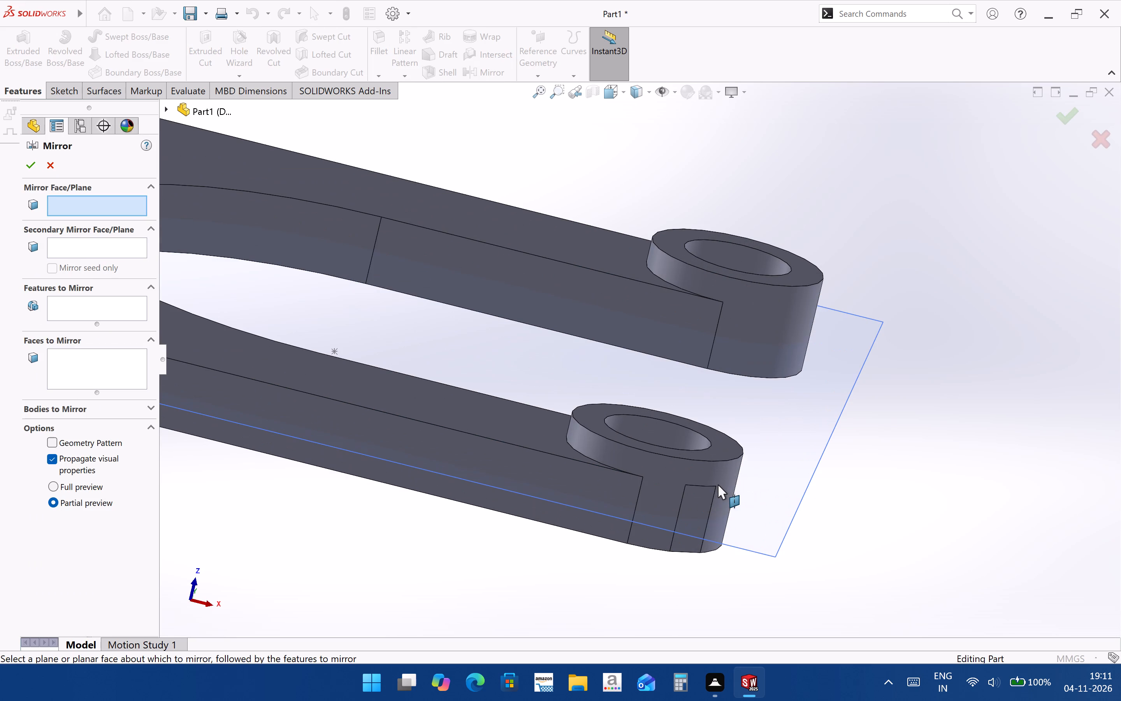
{"action": "left_click", "coordinate": [720, 451]}
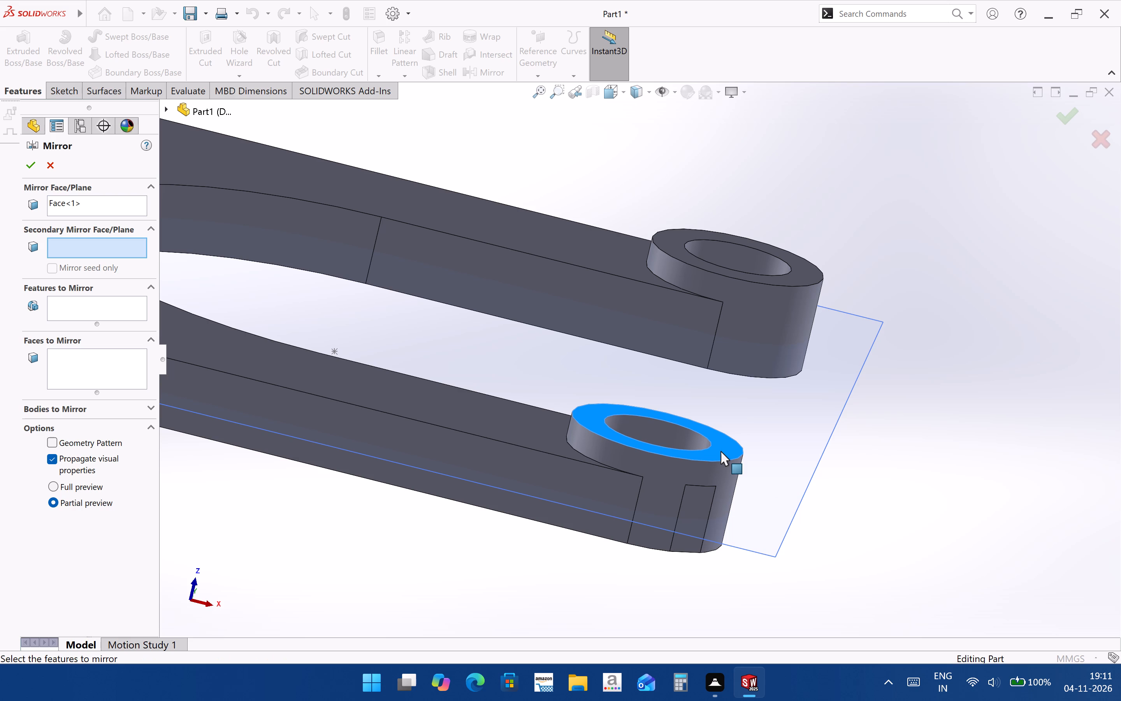
{"action": "left_click", "coordinate": [63, 204]}
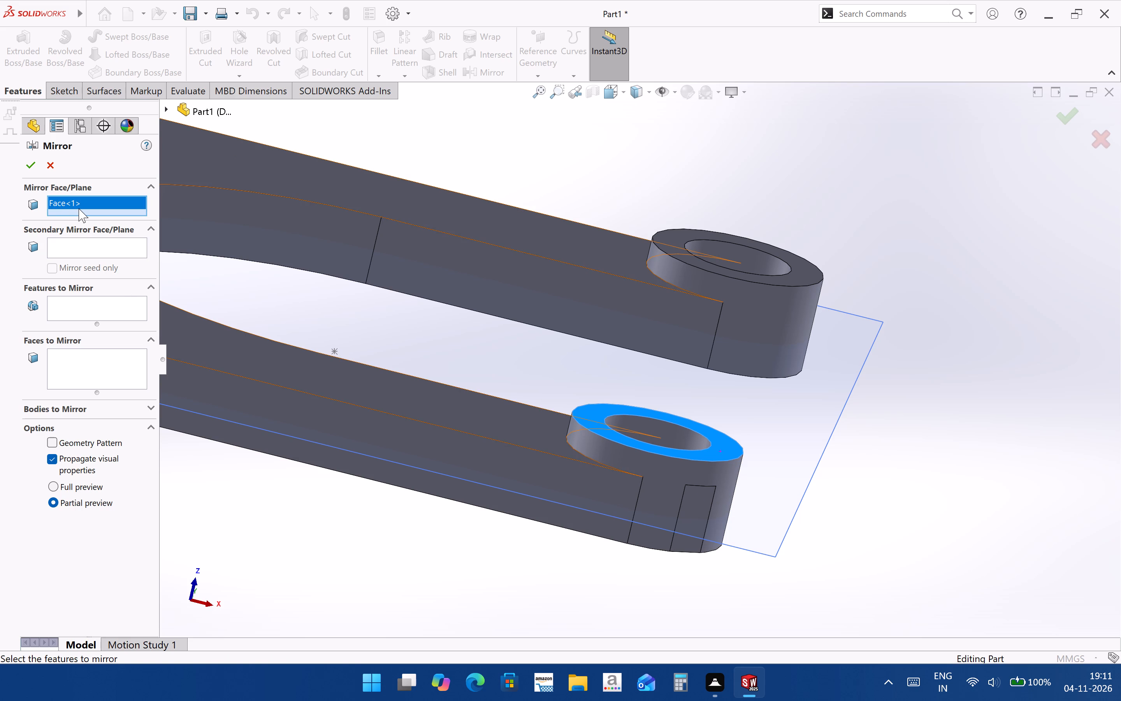
{"action": "key", "text": "Delete"}
{"action": "left_click", "coordinate": [163, 109]}
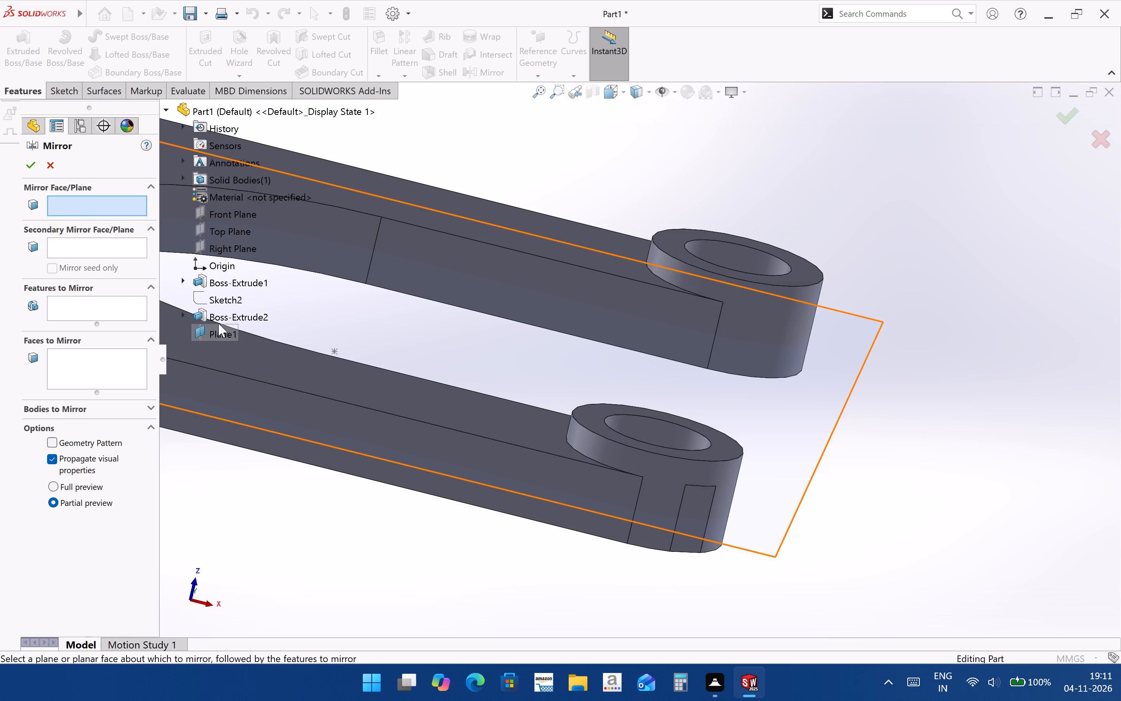
{"action": "left_click", "coordinate": [220, 318]}
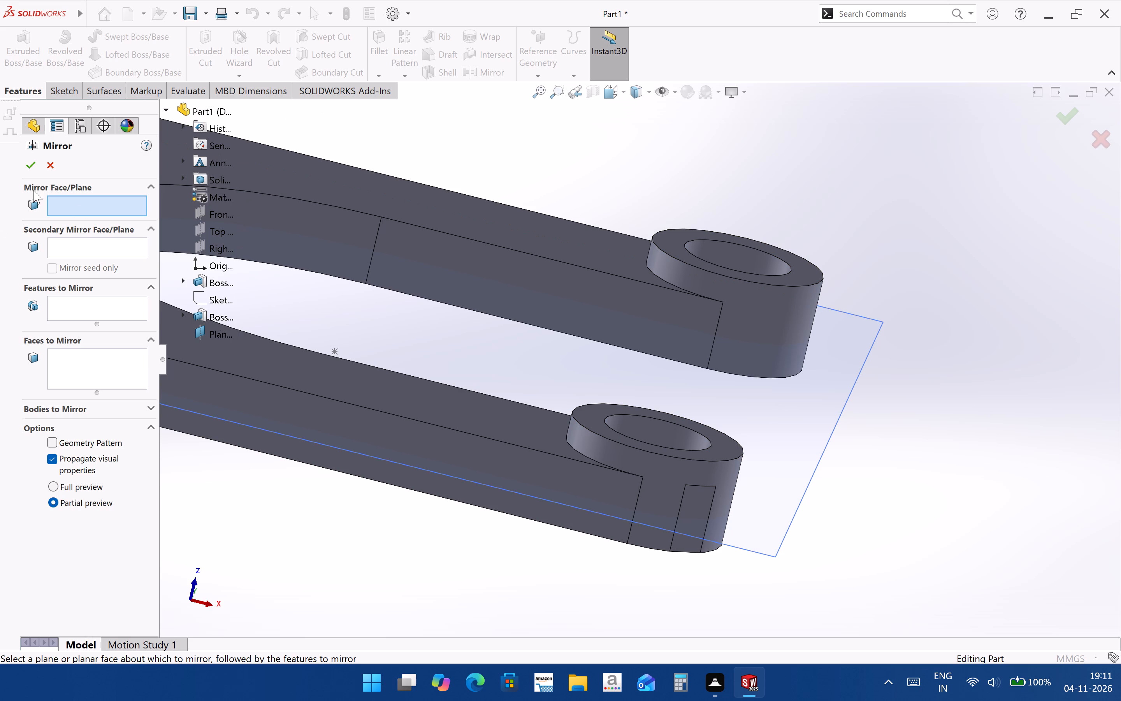
{"action": "left_click", "coordinate": [785, 521]}
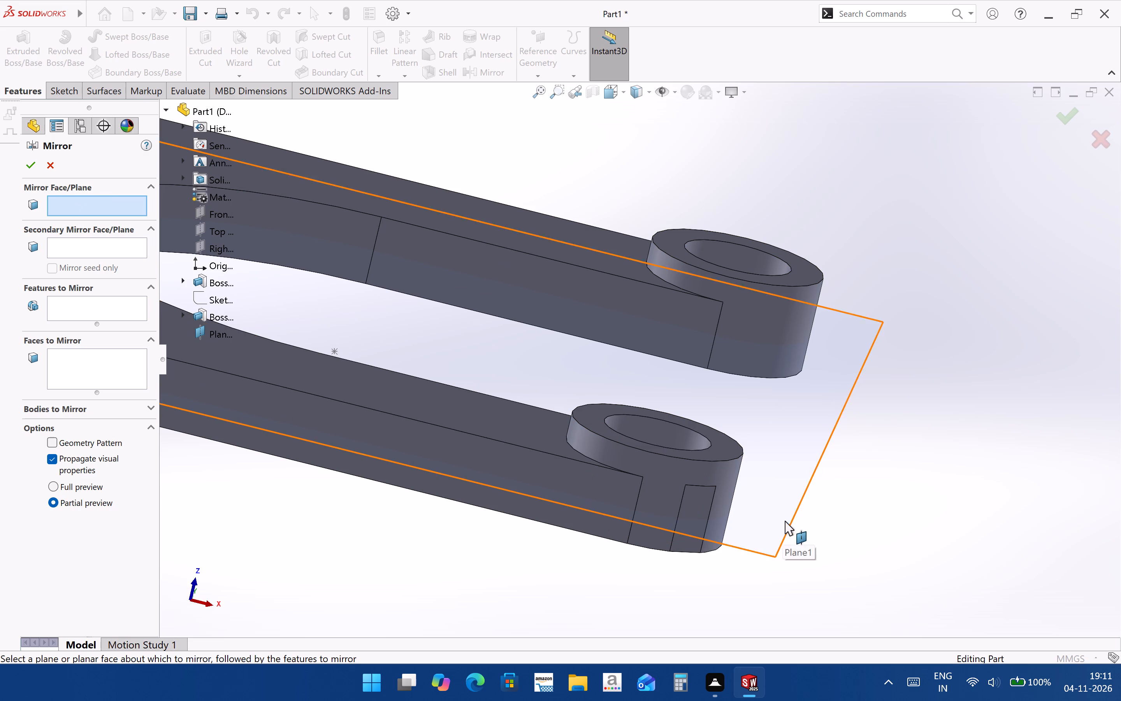
{"action": "left_click", "coordinate": [87, 310]}
{"action": "left_click", "coordinate": [231, 315]}
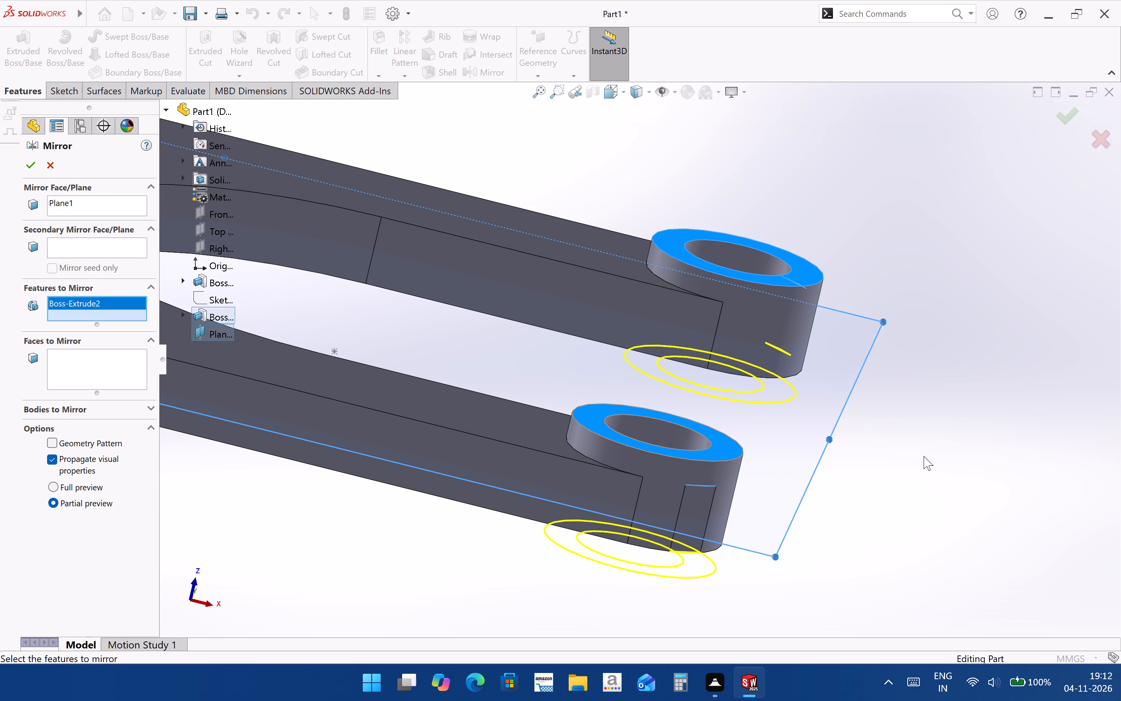
{"action": "scroll", "coordinate": [924, 456], "scroll_direction": "up", "scroll_amount": 2}
{"action": "left_click", "coordinate": [1071, 122]}
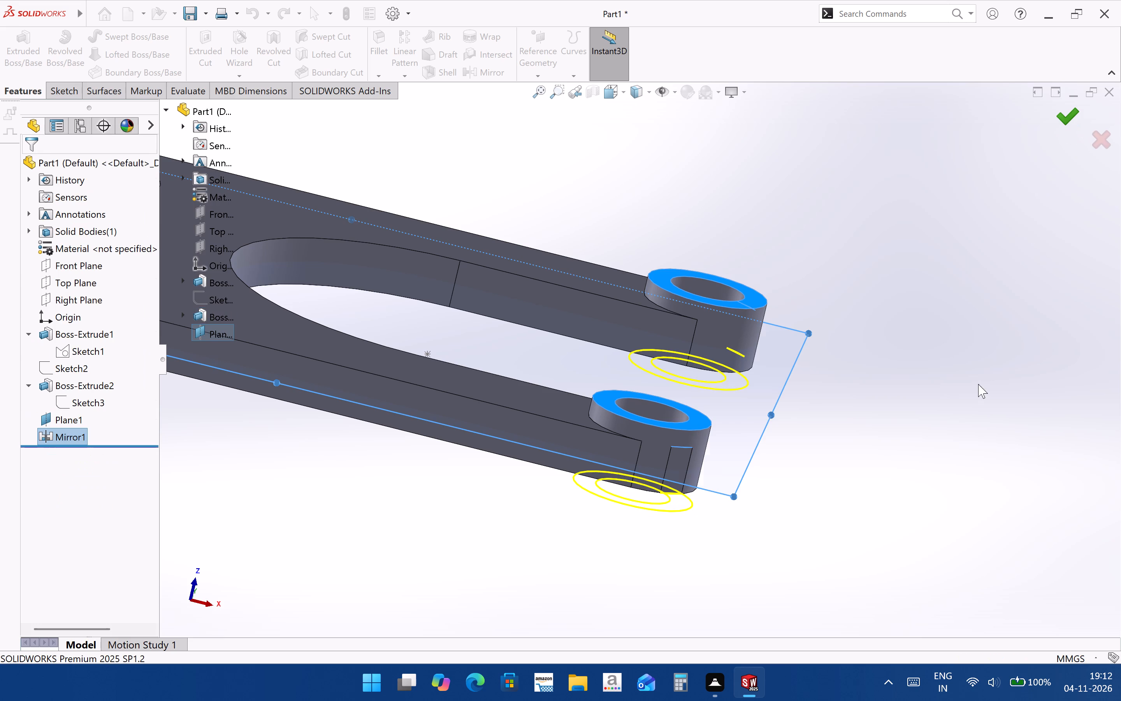
{"action": "left_click", "coordinate": [909, 464]}
Hide all reference geometry types in the view and look over the mirrored part.
{"action": "scroll", "coordinate": [718, 499], "scroll_direction": "up", "scroll_amount": 5}
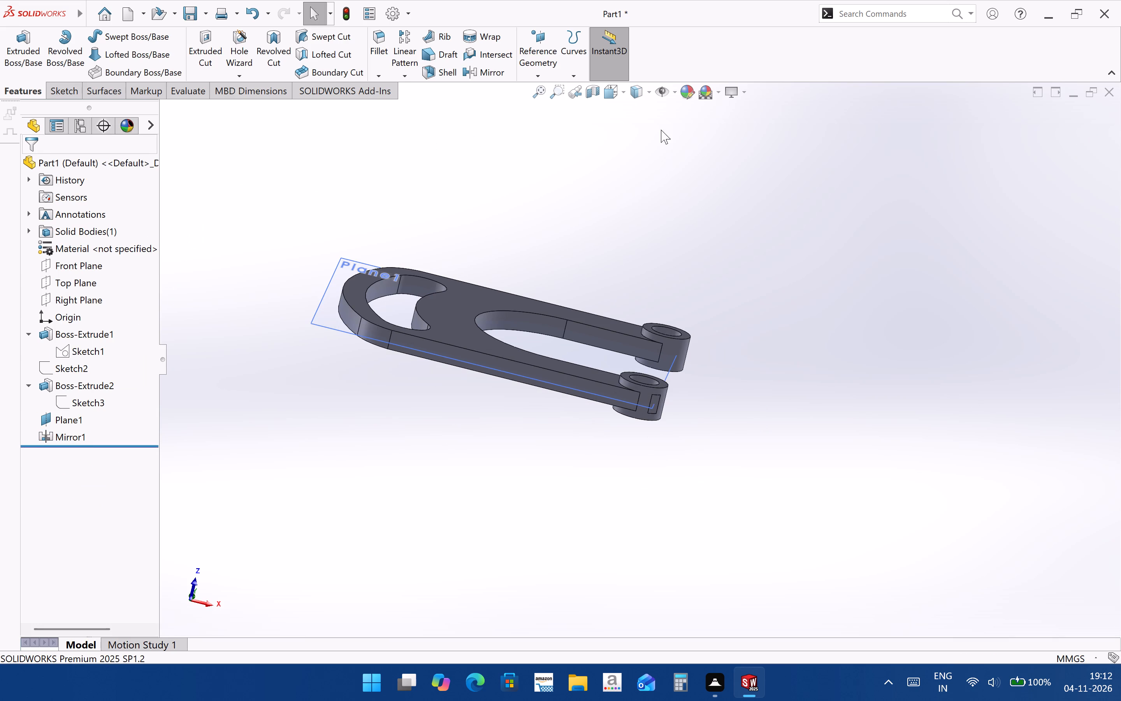
{"action": "left_click", "coordinate": [664, 96]}
{"action": "left_click", "coordinate": [717, 351]}
{"action": "scroll", "coordinate": [428, 296], "scroll_direction": "down", "scroll_amount": 3}
{"action": "middle_click_drag", "start_coordinate": [522, 406], "coordinate": [481, 411]}
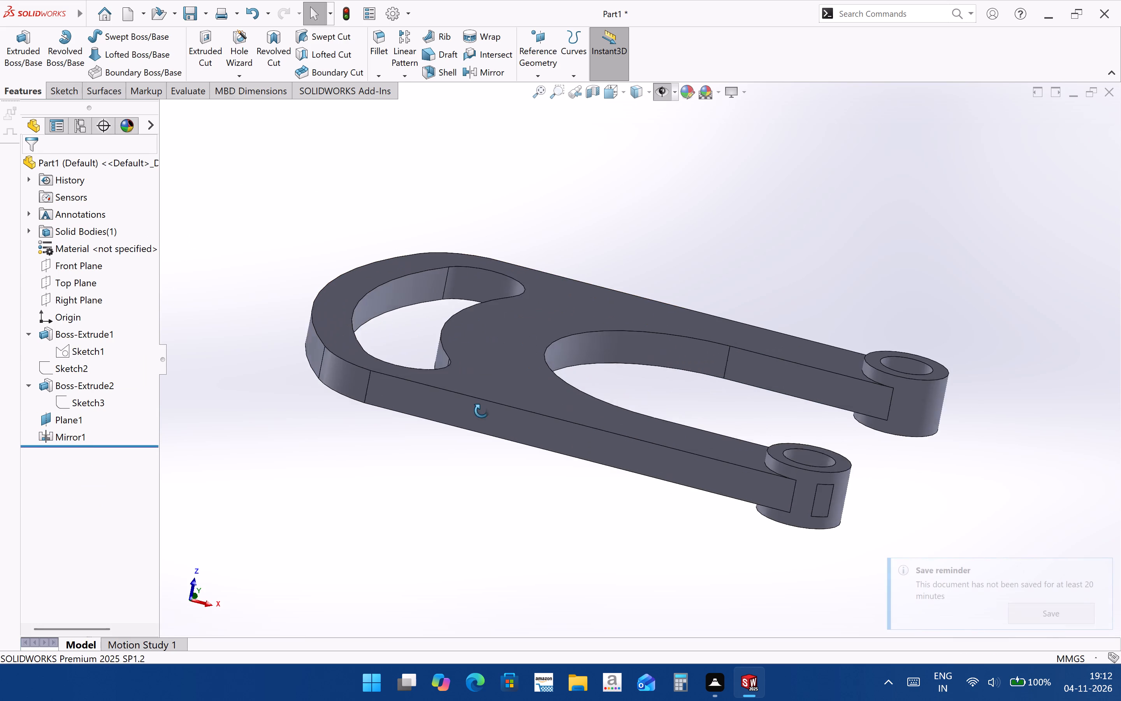
{"action": "middle_click_drag", "start_coordinate": [481, 411], "coordinate": [439, 411]}
Begin saving the part in the Solidworks documents folder and select its default file name for replacement.
{"action": "left_click", "coordinate": [1044, 613]}
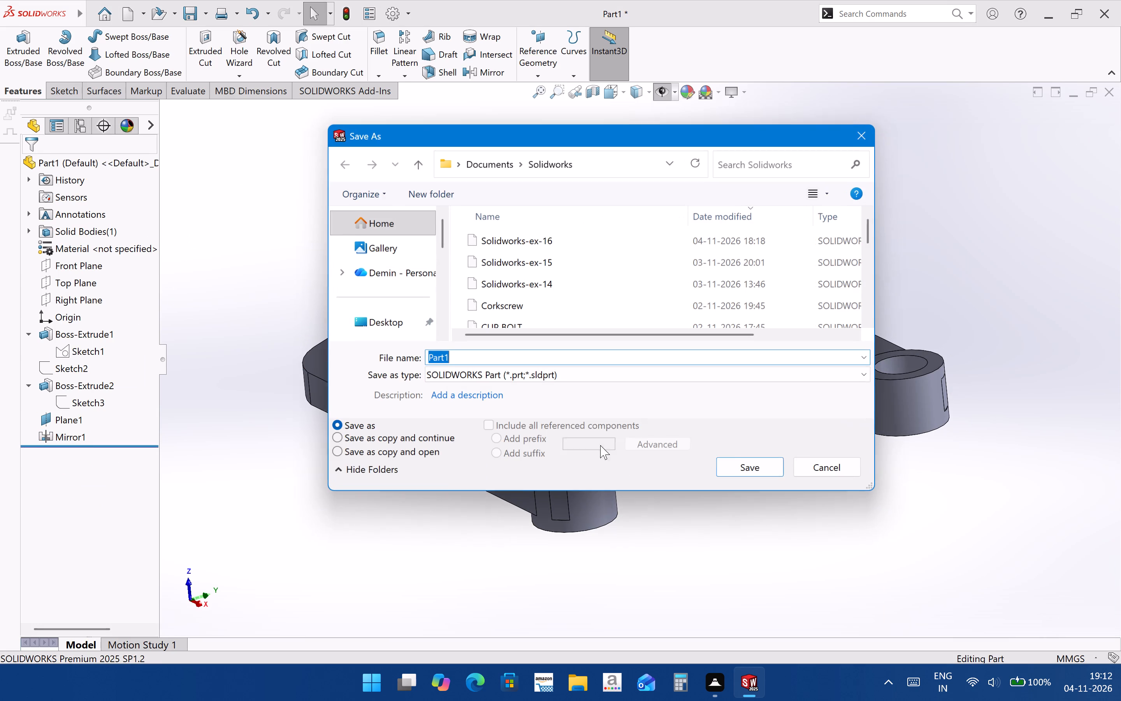
{"action": "left_click_drag", "start_coordinate": [496, 357], "coordinate": [385, 349]}
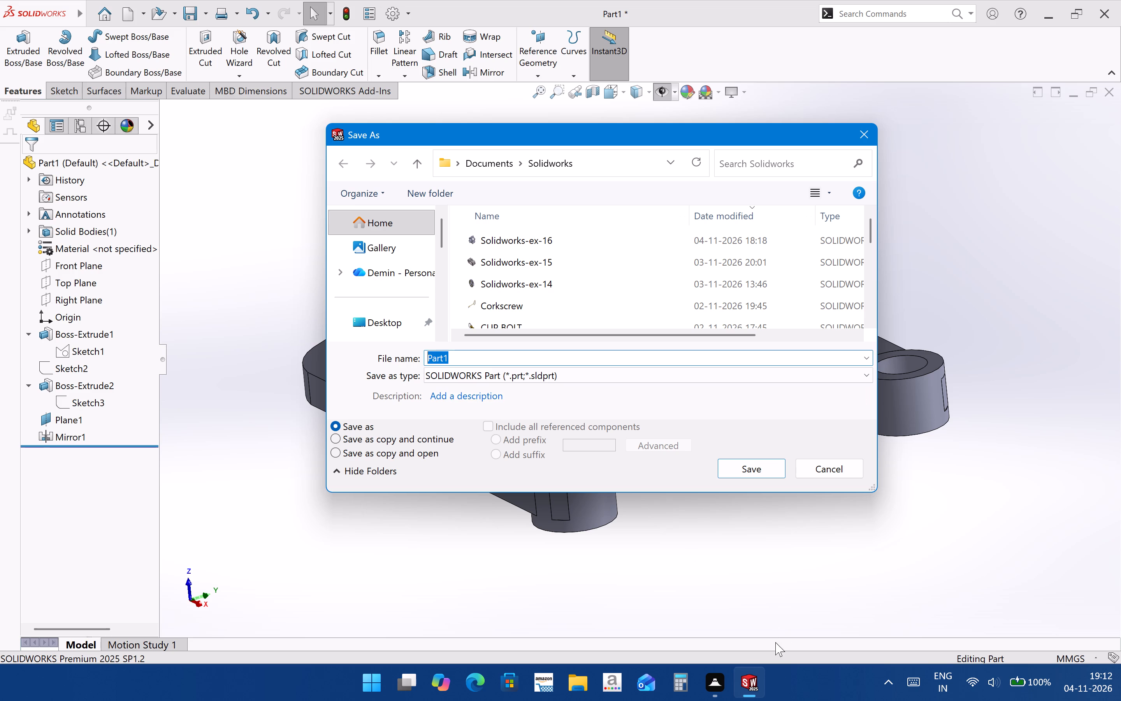
{"action": "left_click", "coordinate": [738, 681]}
{"action": "left_click", "coordinate": [755, 693]}
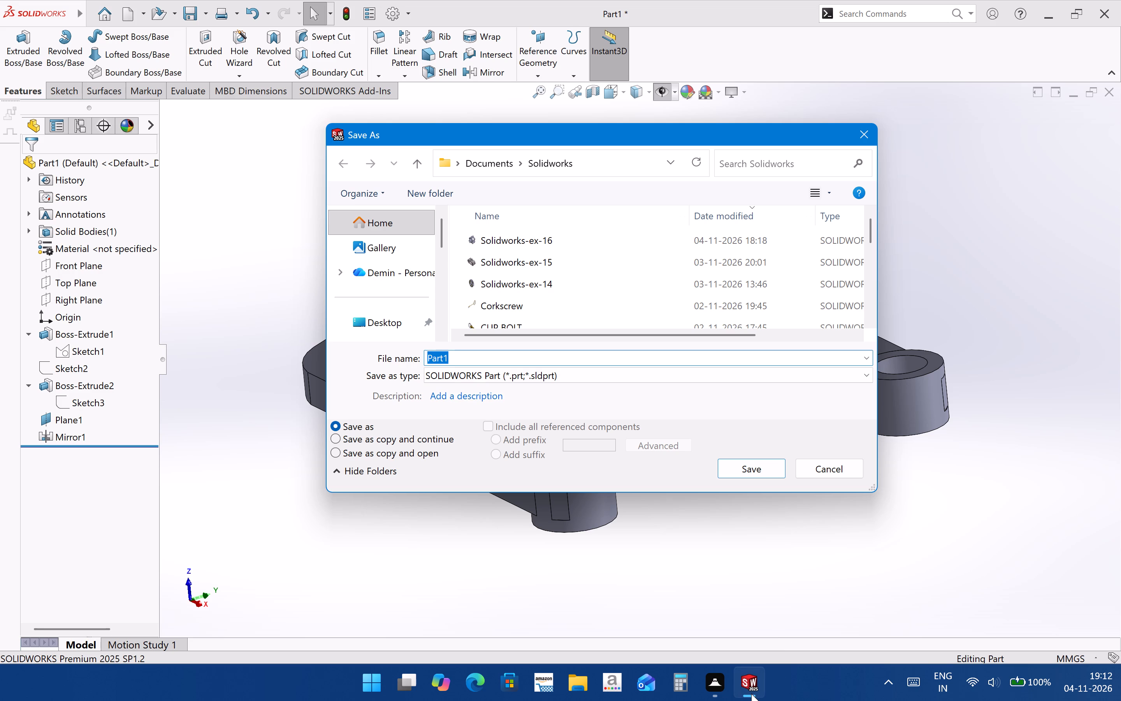
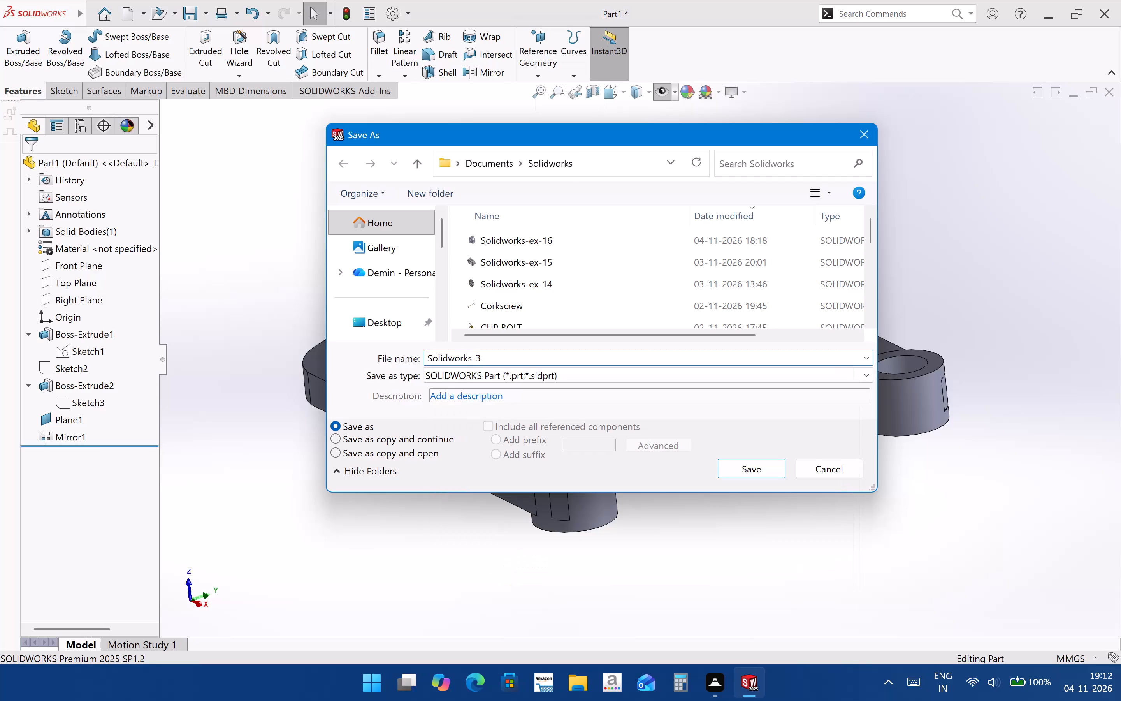
Save the part as Solidworks-ex-17 in the Solidworks documents folder.
{"action": "key", "text": "BackSpace"}
{"action": "type", "text": "ex-17"}
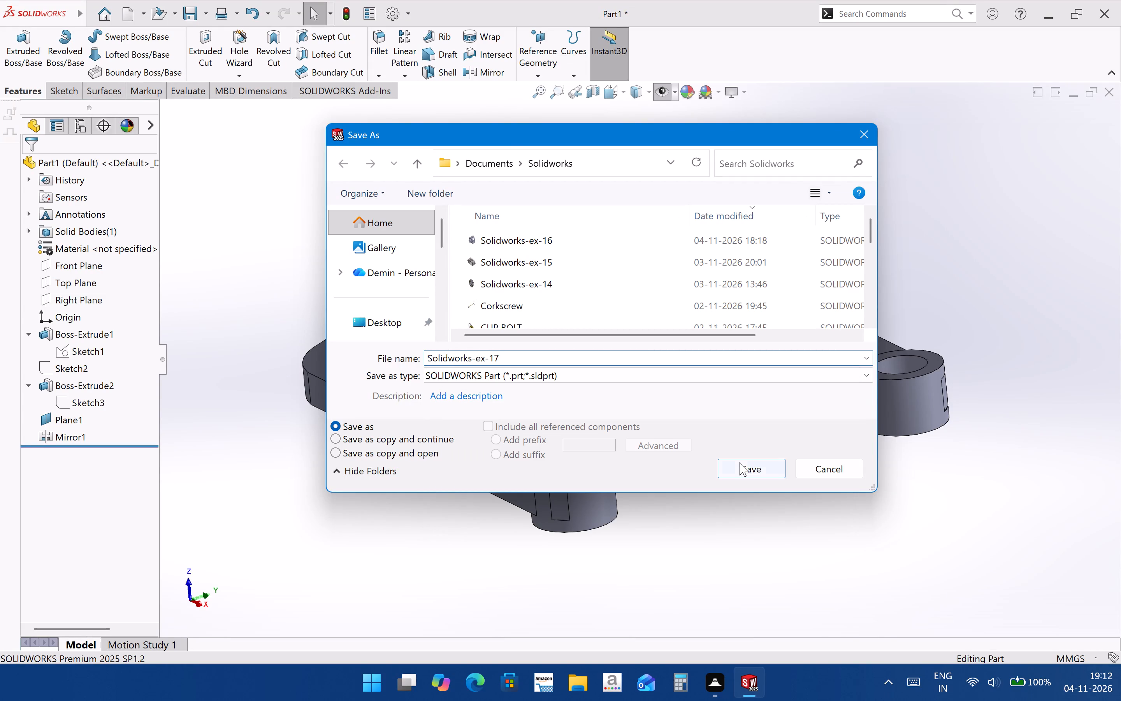
{"action": "left_click", "coordinate": [740, 462]}
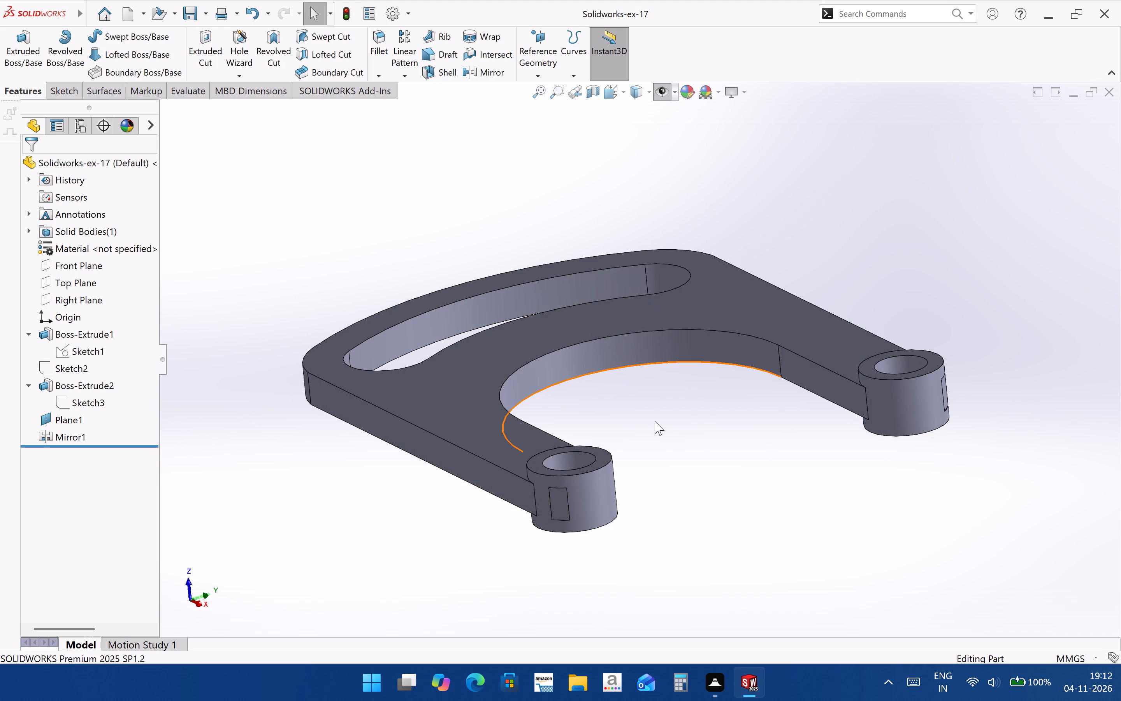
Inspect the outer walls and edges of both arm-end bosses up close from several angles.
{"action": "middle_click_drag", "start_coordinate": [719, 467], "coordinate": [754, 430]}
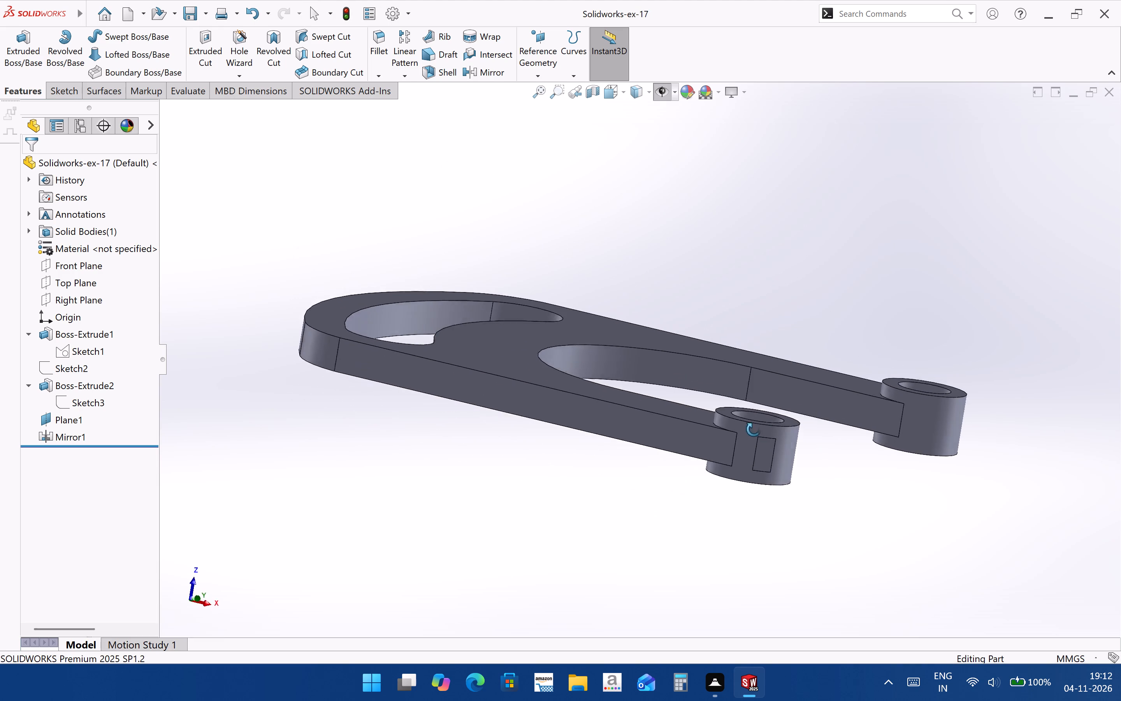
{"action": "middle_click_drag", "start_coordinate": [754, 430], "coordinate": [610, 440]}
{"action": "scroll", "coordinate": [584, 407], "scroll_direction": "down", "scroll_amount": 3}
{"action": "scroll", "coordinate": [554, 483], "scroll_direction": "down", "scroll_amount": 1}
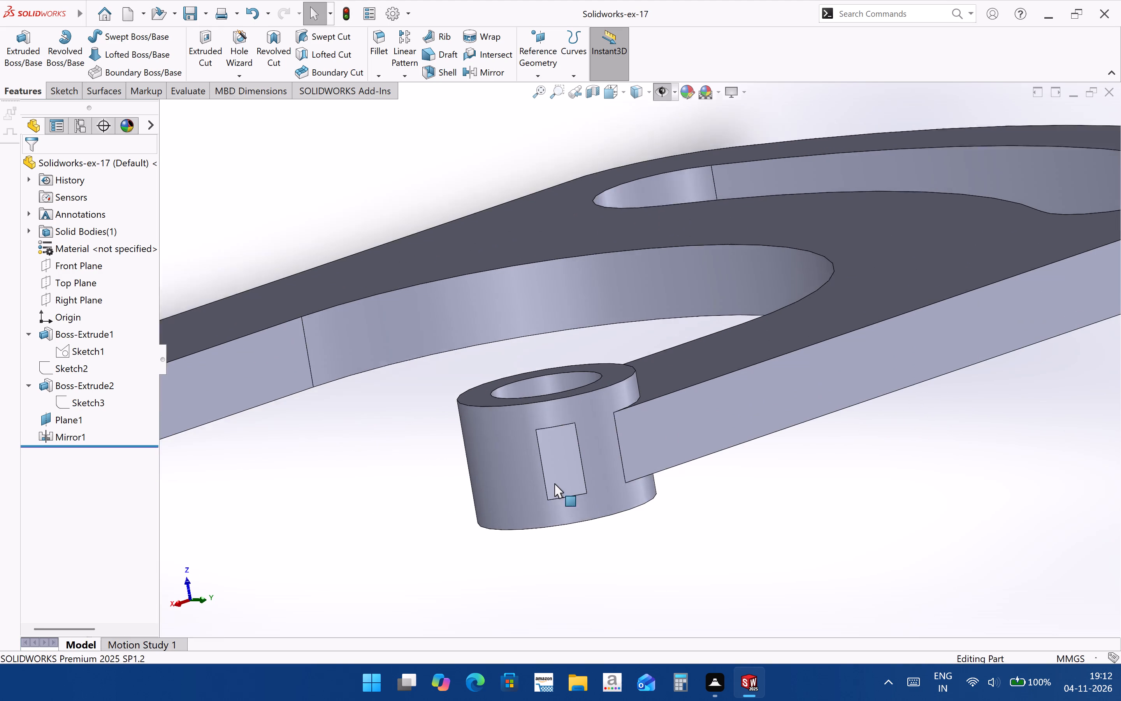
{"action": "scroll", "coordinate": [554, 483], "scroll_direction": "down", "scroll_amount": 2}
{"action": "middle_click_drag", "start_coordinate": [561, 483], "coordinate": [587, 518]}
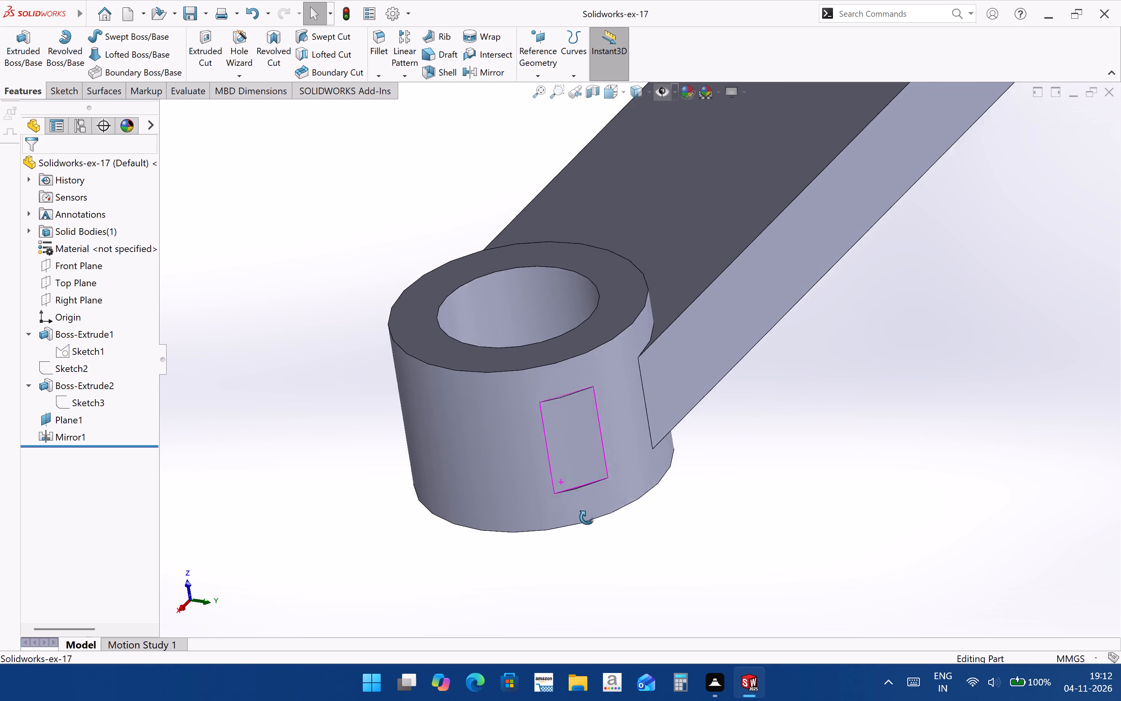
{"action": "middle_click_drag", "start_coordinate": [587, 518], "coordinate": [535, 539]}
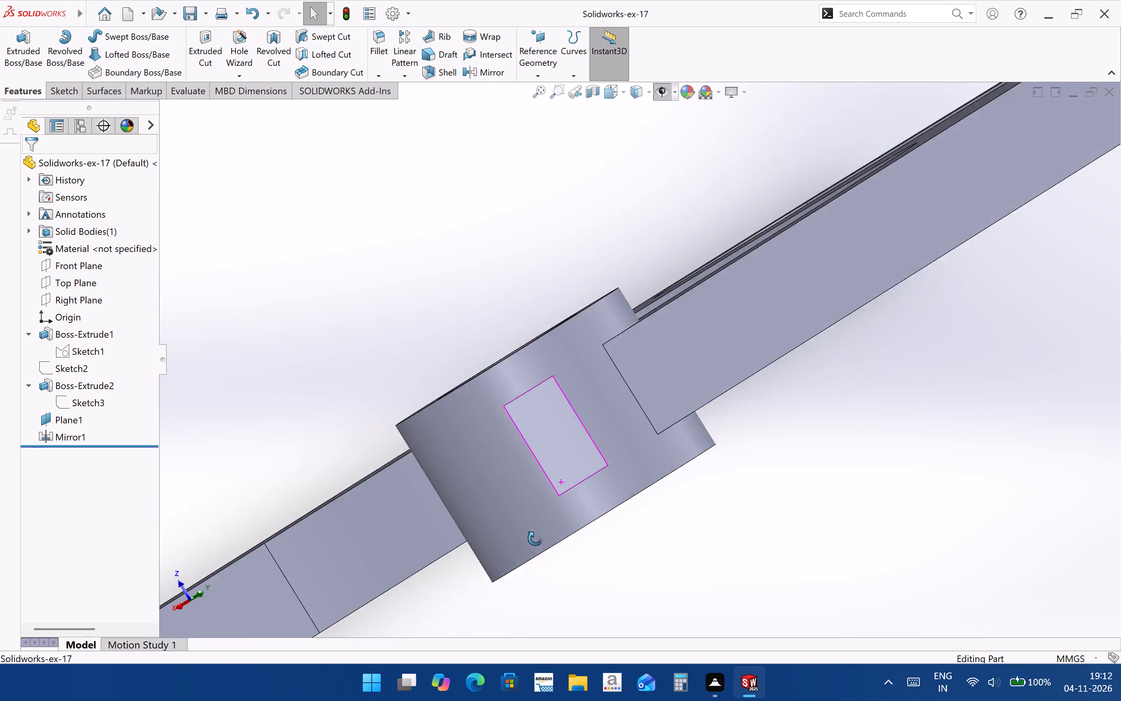
{"action": "middle_click_drag", "start_coordinate": [535, 539], "coordinate": [531, 599]}
{"action": "scroll", "coordinate": [616, 368], "scroll_direction": "up", "scroll_amount": 3}
{"action": "middle_click_drag", "start_coordinate": [580, 431], "coordinate": [677, 396]}
{"action": "scroll", "coordinate": [677, 396], "scroll_direction": "up", "scroll_amount": 3}
{"action": "scroll", "coordinate": [440, 421], "scroll_direction": "up", "scroll_amount": 4}
{"action": "scroll", "coordinate": [403, 365], "scroll_direction": "down", "scroll_amount": 7}
{"action": "middle_click_drag", "start_coordinate": [506, 370], "coordinate": [543, 374]}
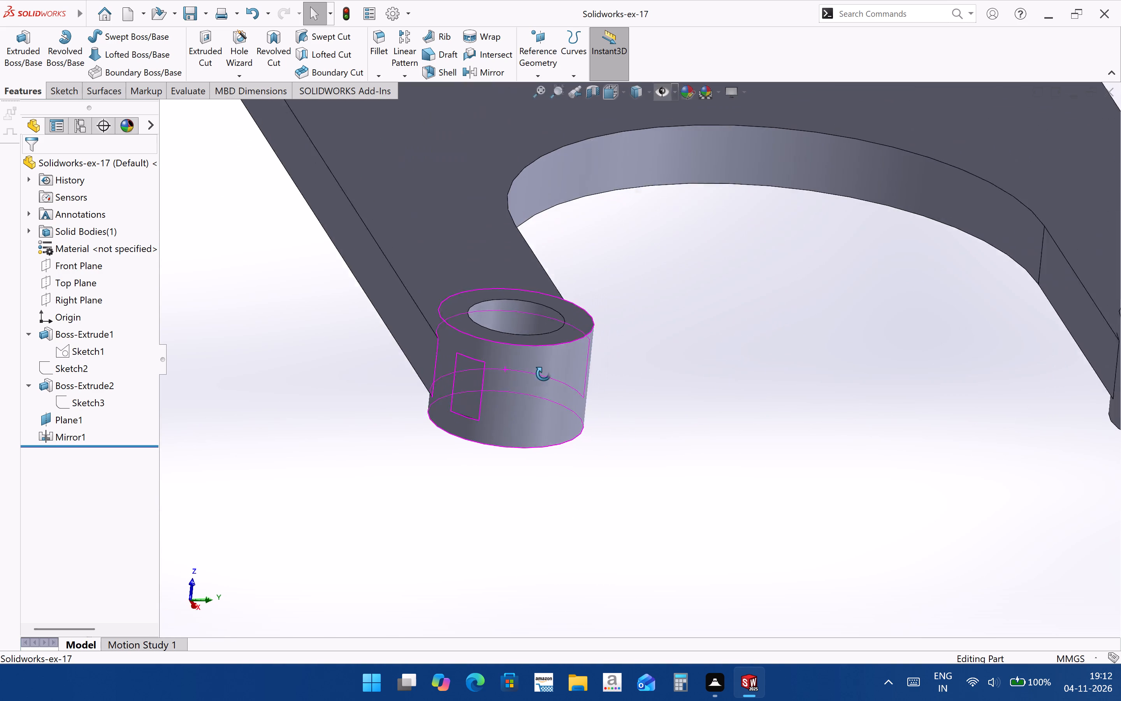
{"action": "middle_click_drag", "start_coordinate": [543, 374], "coordinate": [560, 336]}
{"action": "scroll", "coordinate": [560, 424], "scroll_direction": "up", "scroll_amount": 2}
{"action": "middle_click_drag", "start_coordinate": [559, 427], "coordinate": [517, 423]}
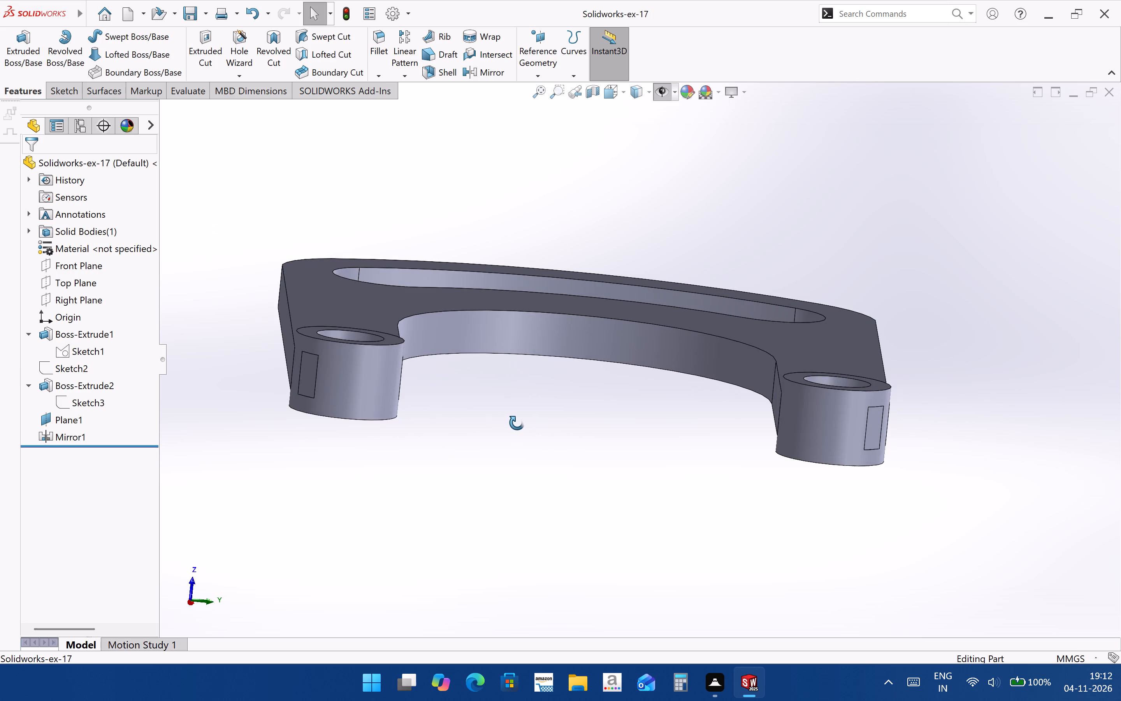
{"action": "middle_click_drag", "start_coordinate": [517, 423], "coordinate": [408, 505]}
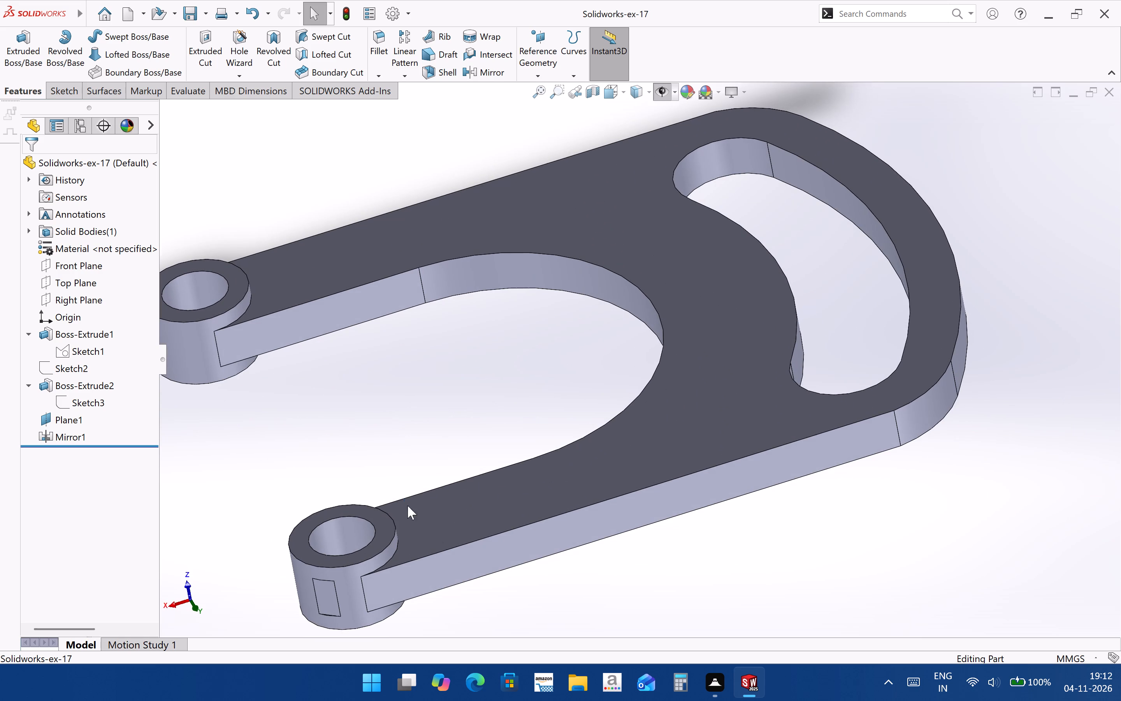
{"action": "scroll", "coordinate": [408, 498], "scroll_direction": "up", "scroll_amount": 3}
{"action": "scroll", "coordinate": [394, 348], "scroll_direction": "down", "scroll_amount": 5}
{"action": "middle_click_drag", "start_coordinate": [395, 360], "coordinate": [558, 358]}
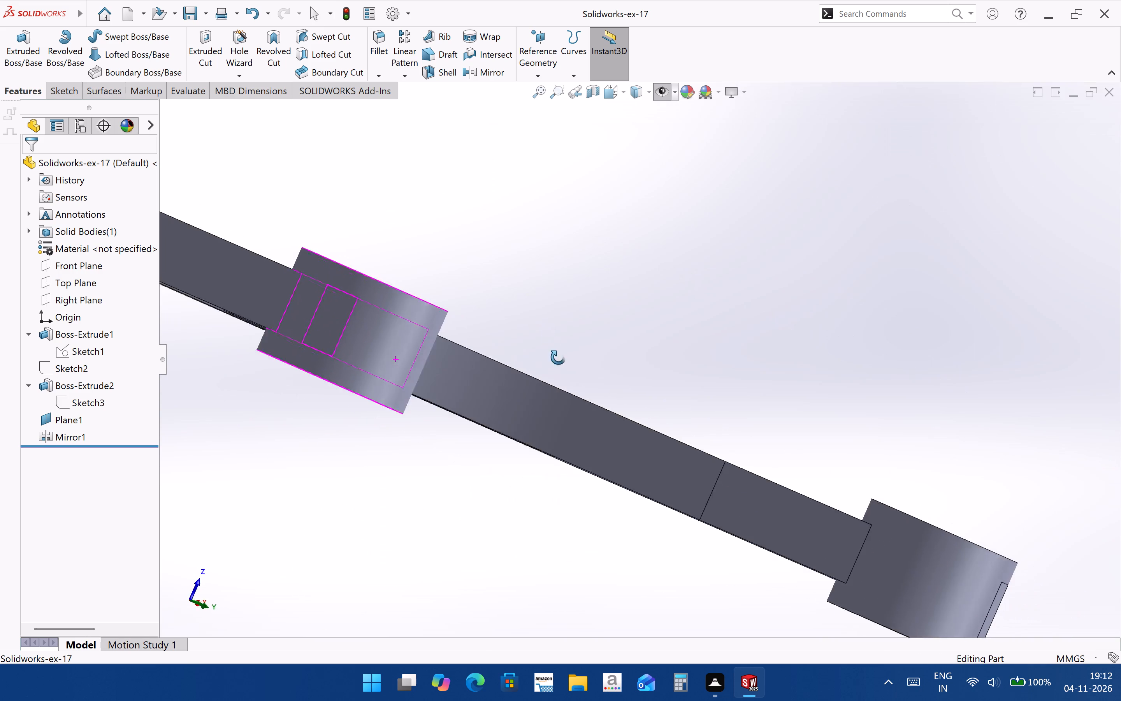
{"action": "middle_click_drag", "start_coordinate": [558, 358], "coordinate": [564, 555]}
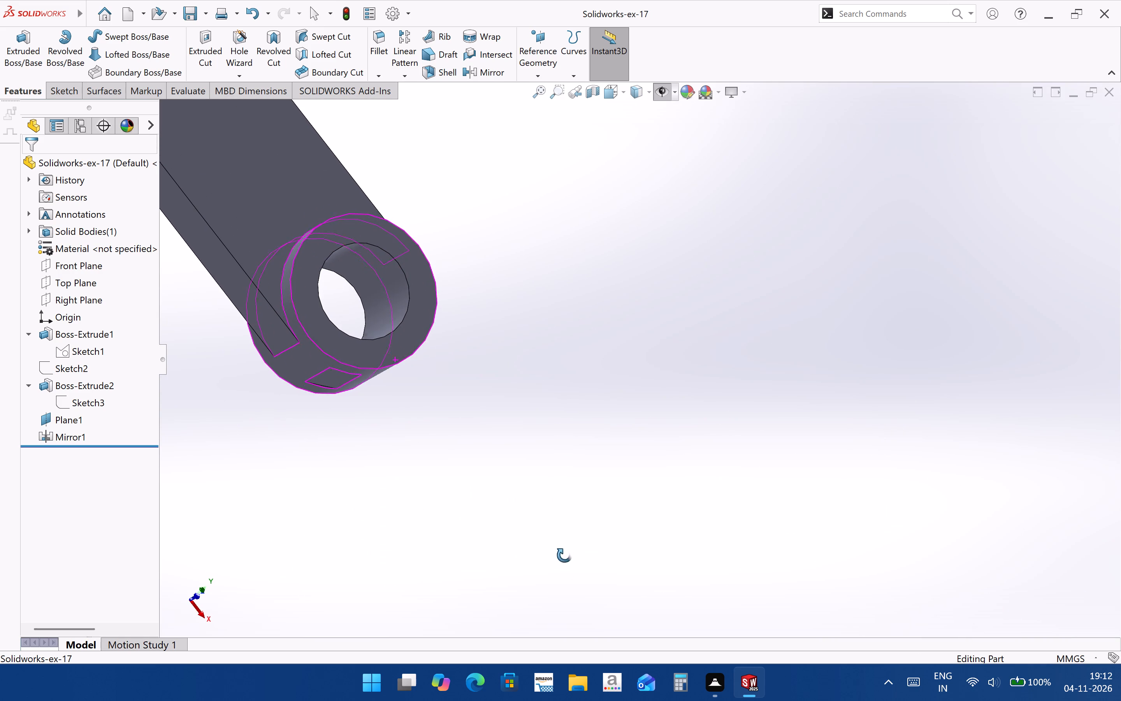
{"action": "middle_click_drag", "start_coordinate": [564, 555], "coordinate": [548, 533]}
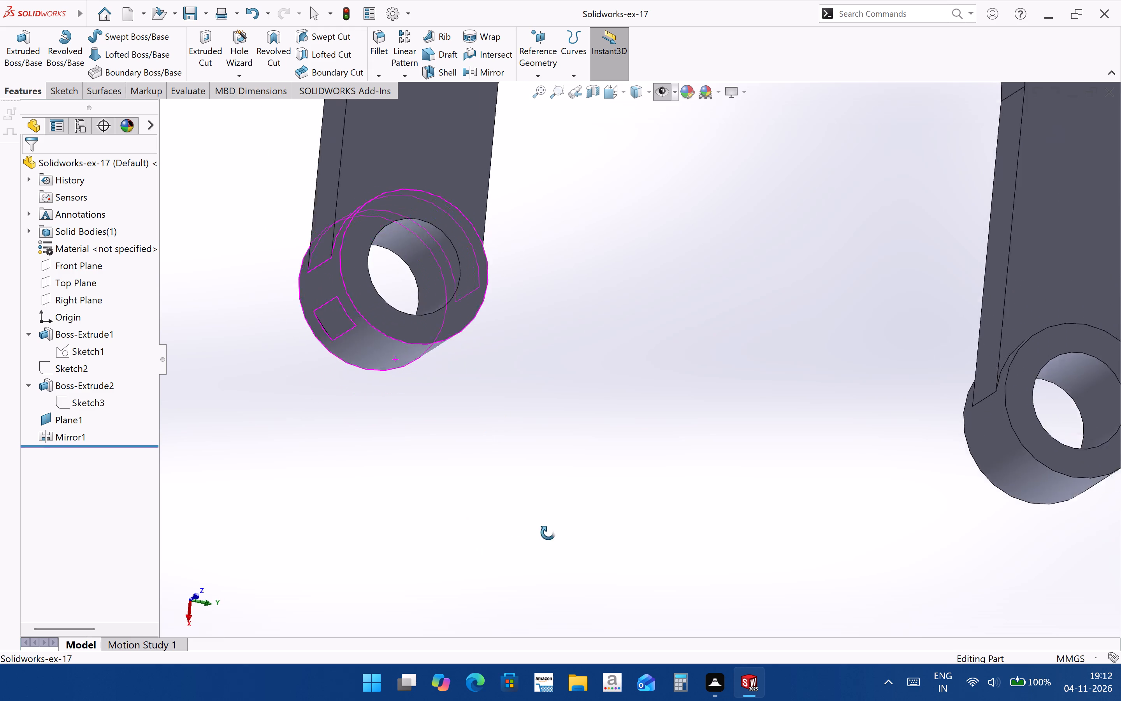
{"action": "middle_click_drag", "start_coordinate": [548, 533], "coordinate": [673, 543]}
{"action": "scroll", "coordinate": [448, 254], "scroll_direction": "up", "scroll_amount": 3}
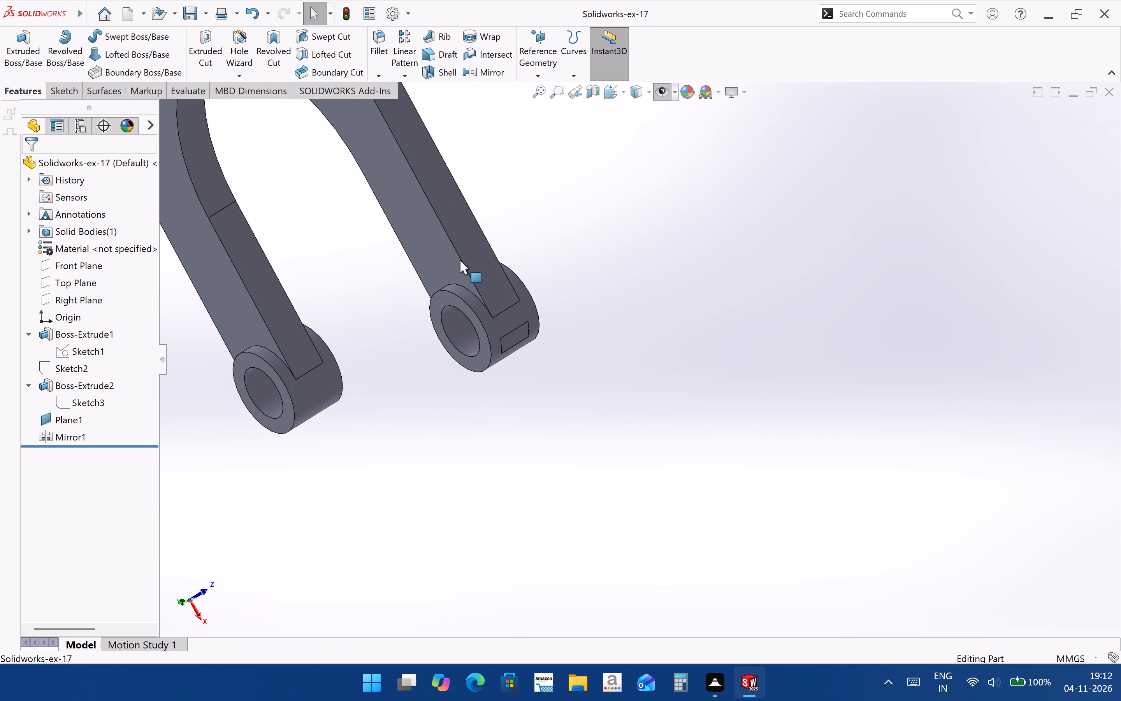
{"action": "middle_click_drag", "start_coordinate": [533, 311], "coordinate": [415, 375]}
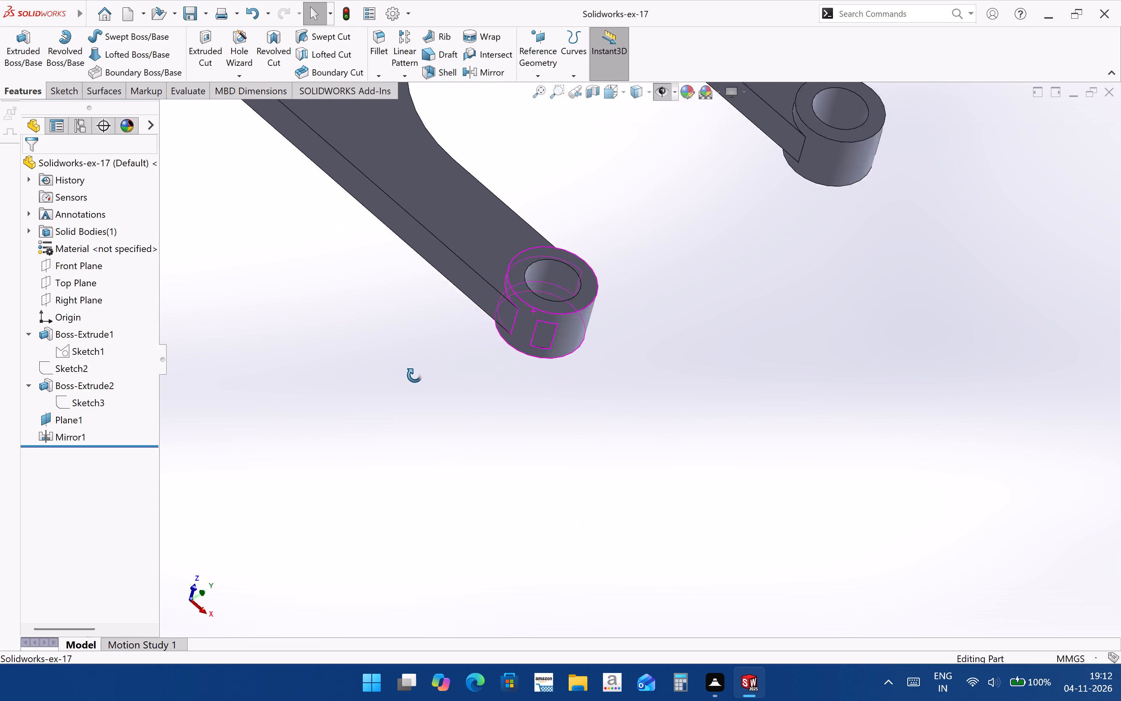
{"action": "middle_click_drag", "start_coordinate": [415, 375], "coordinate": [490, 451]}
{"action": "scroll", "coordinate": [578, 338], "scroll_direction": "up", "scroll_amount": 2}
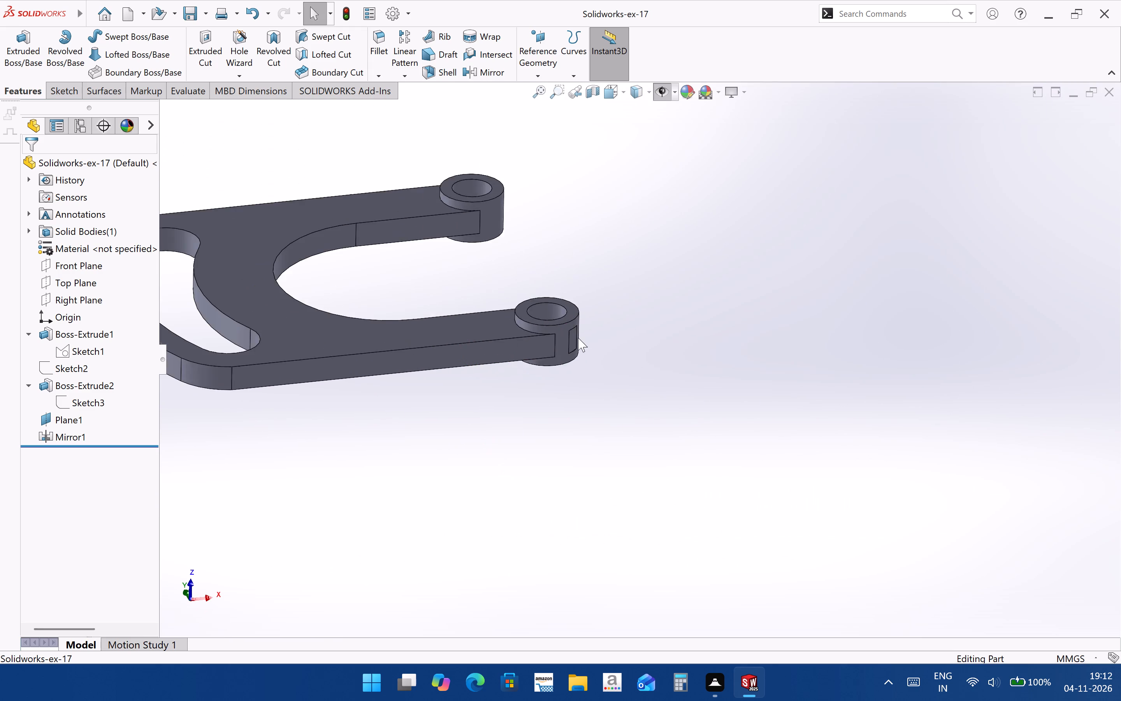
{"action": "scroll", "coordinate": [578, 338], "scroll_direction": "up", "scroll_amount": 1}
{"action": "scroll", "coordinate": [567, 310], "scroll_direction": "down", "scroll_amount": 5}
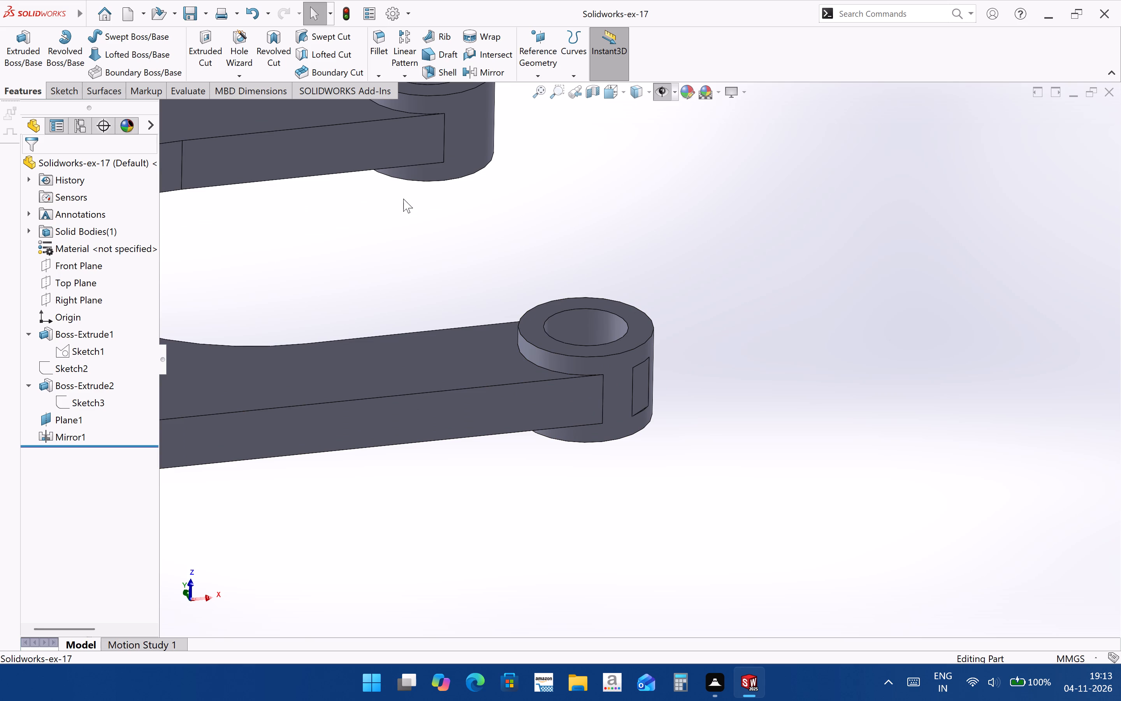
Open Sketch1 of the plate, examine the profile around the arm-end circles, and exit the sketch.
{"action": "left_click", "coordinate": [67, 351]}
{"action": "left_click", "coordinate": [82, 318]}
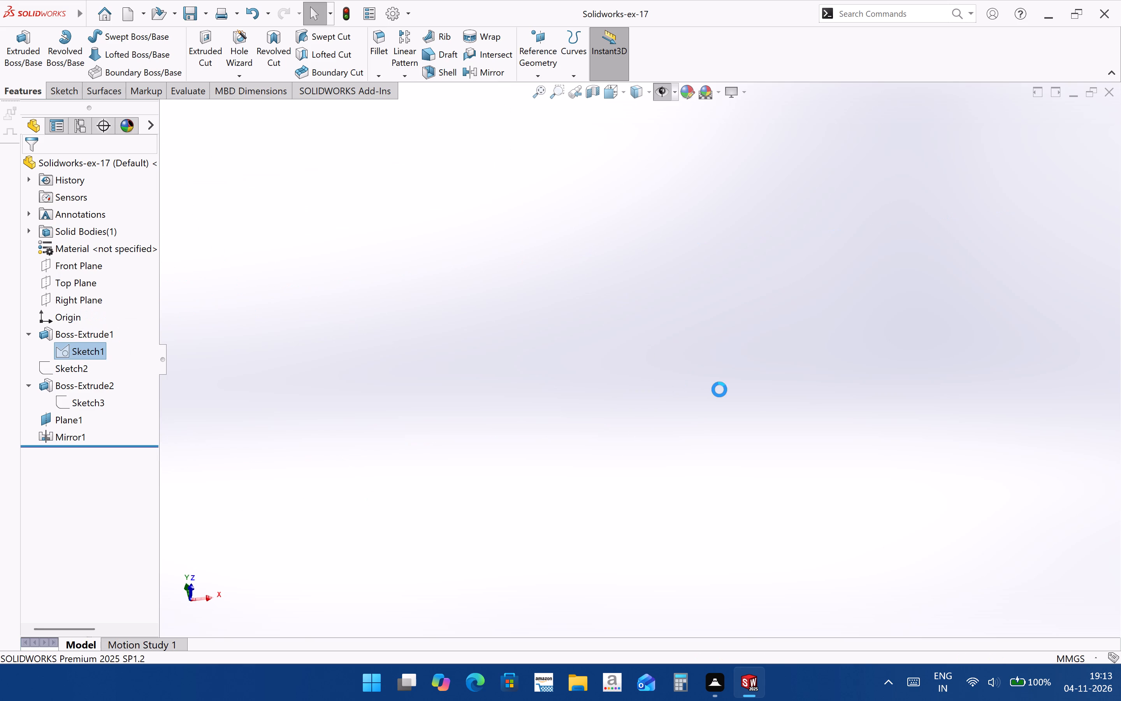
{"action": "scroll", "coordinate": [756, 471], "scroll_direction": "down", "scroll_amount": 3}
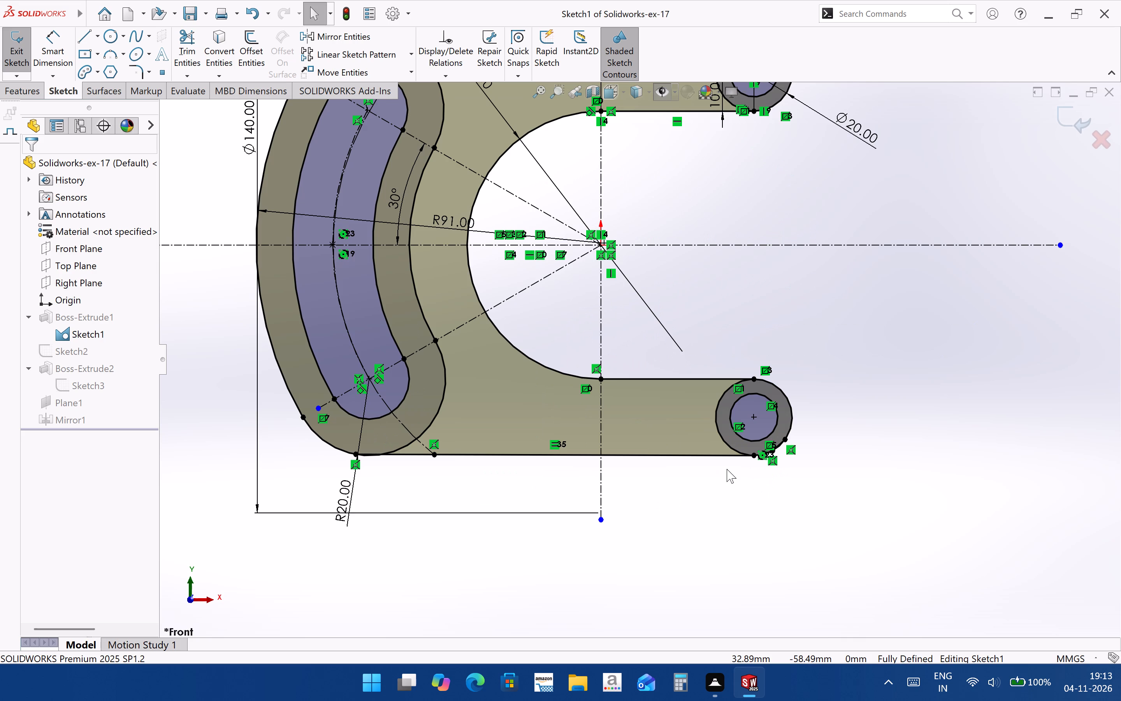
{"action": "scroll", "coordinate": [727, 469], "scroll_direction": "up", "scroll_amount": 2}
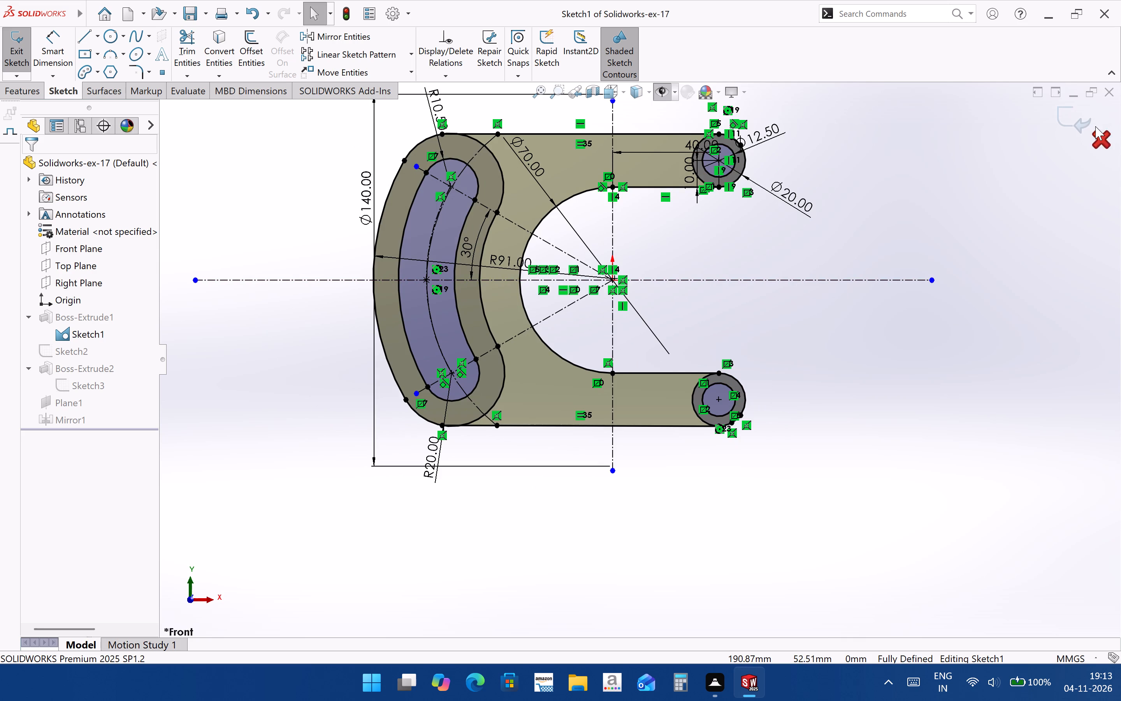
{"action": "left_click", "coordinate": [1084, 124]}
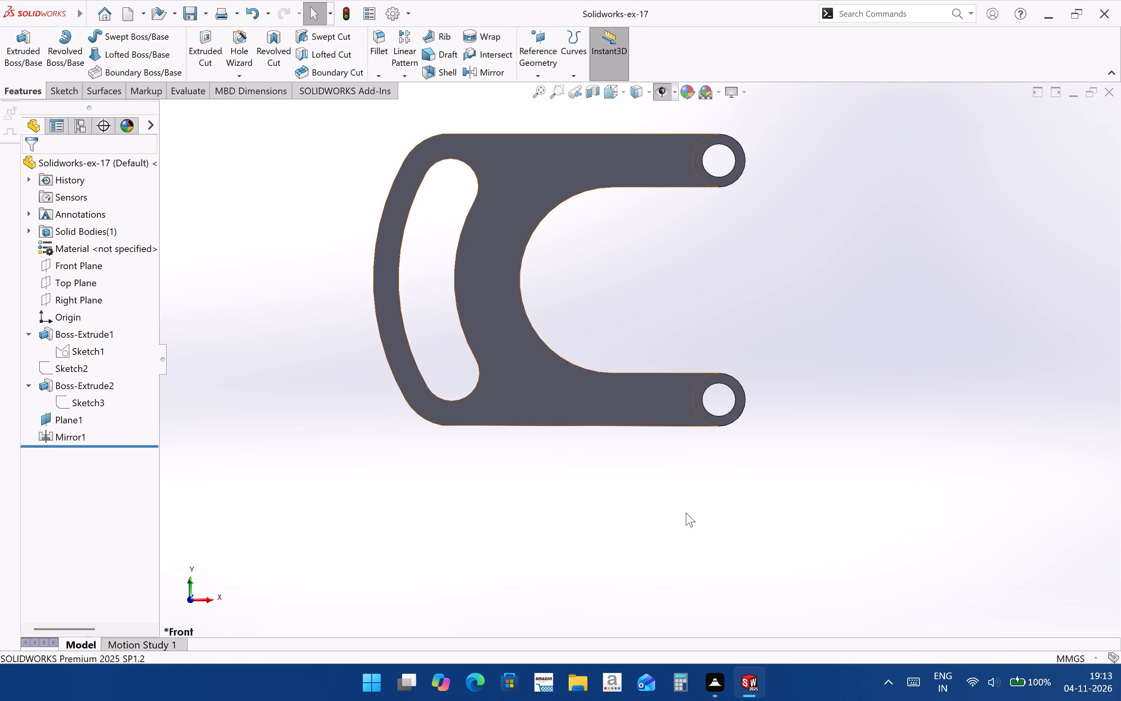
{"action": "left_click", "coordinate": [686, 513]}
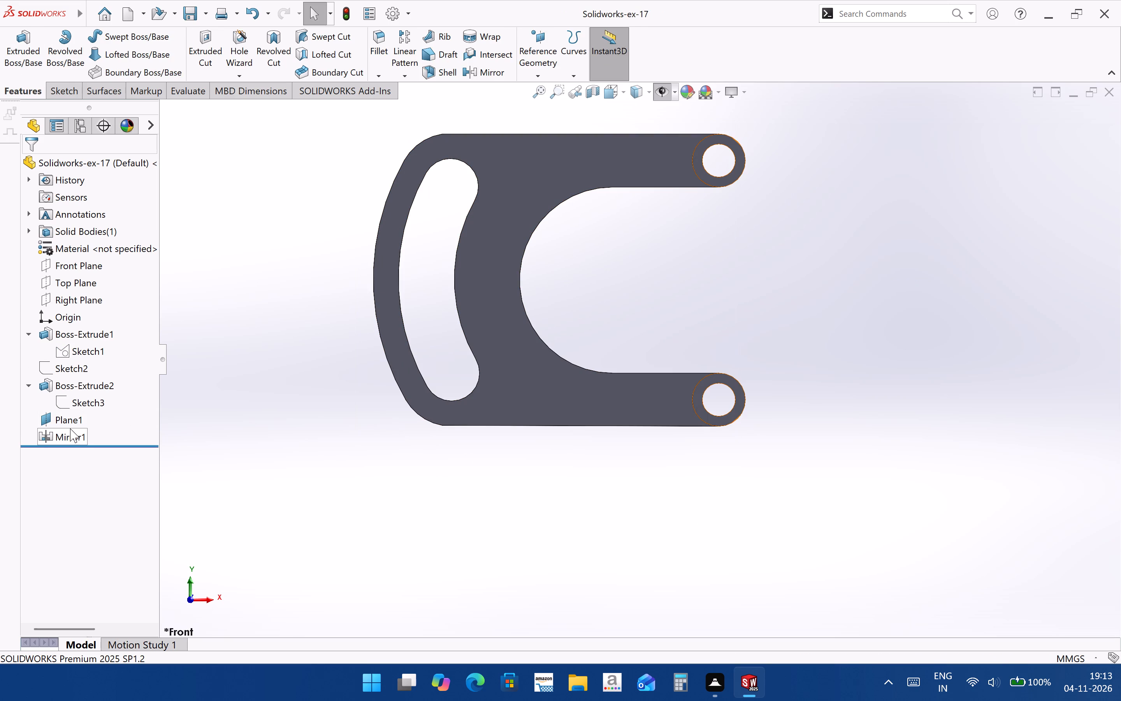
Delete the Mirror1 feature that copies the bosses to the plate's underside.
{"action": "left_click", "coordinate": [73, 434]}
{"action": "right_click", "coordinate": [73, 435]}
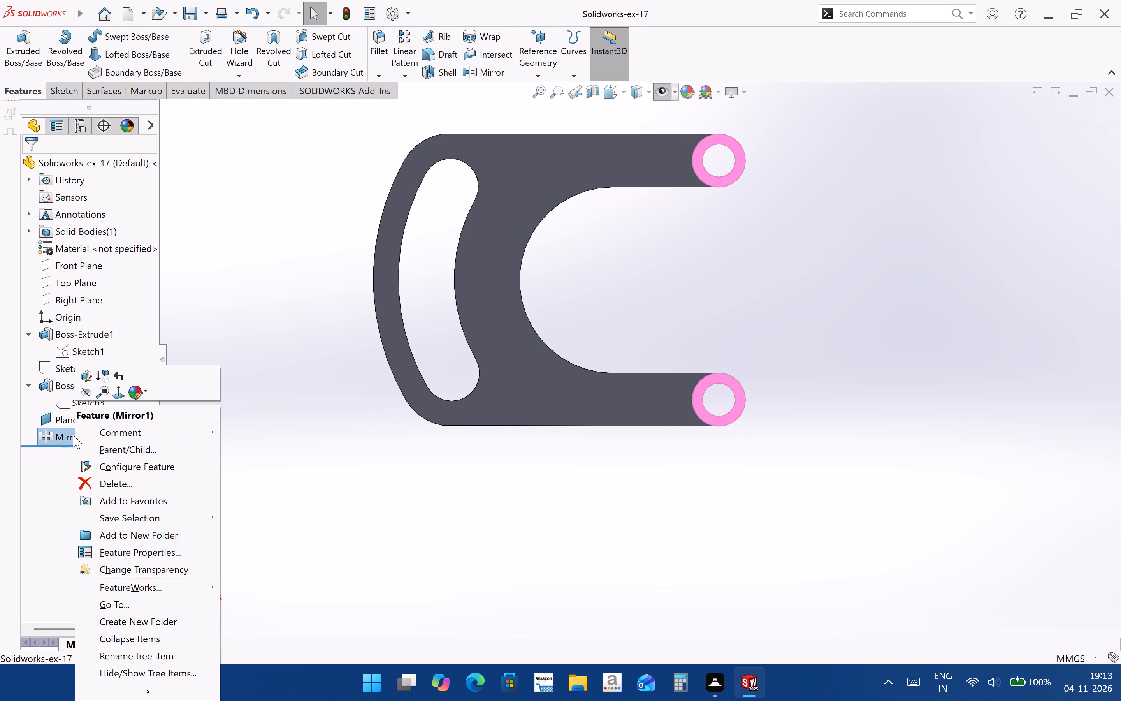
{"action": "left_click", "coordinate": [102, 481]}
{"action": "left_click", "coordinate": [672, 249]}
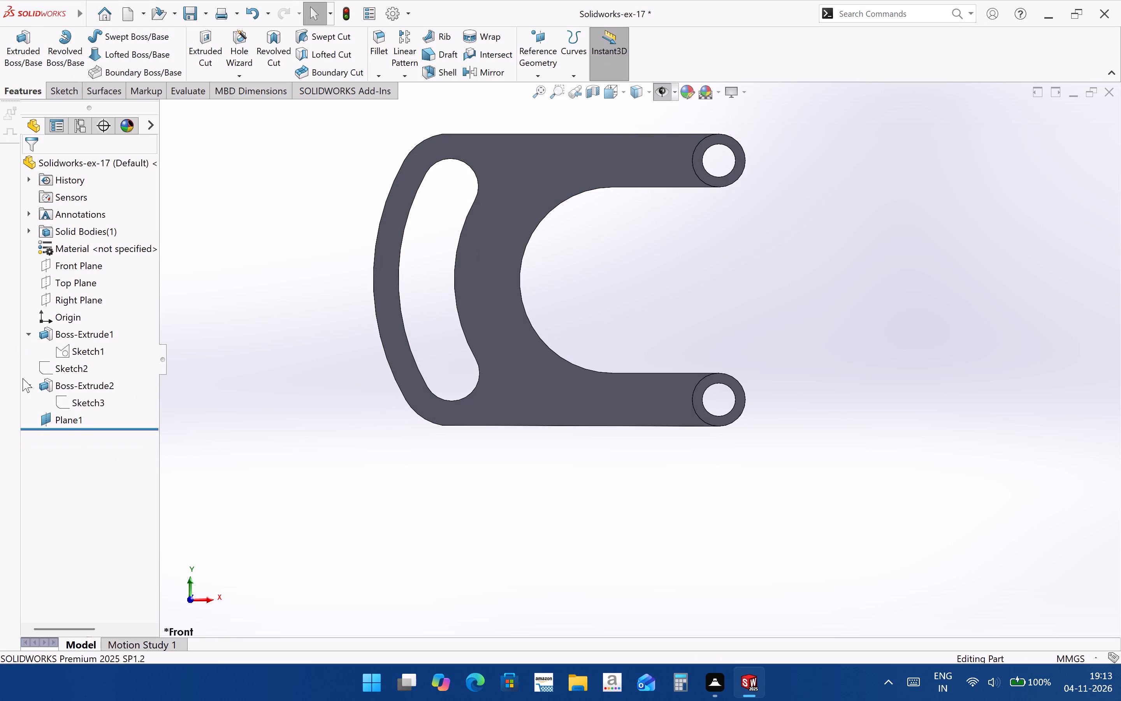
Delete the Boss-Extrude2 feature, the arm-end bosses, keeping its sketch.
{"action": "left_click", "coordinate": [69, 393]}
{"action": "right_click", "coordinate": [69, 393]}
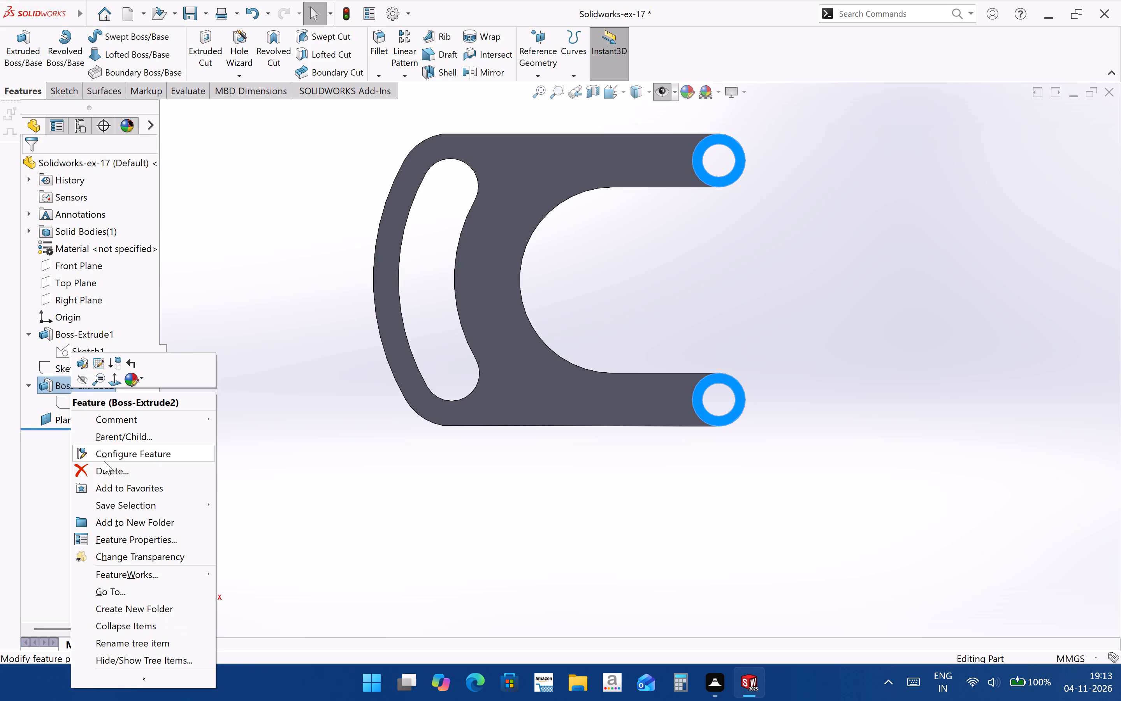
{"action": "left_click", "coordinate": [106, 463]}
{"action": "left_click", "coordinate": [659, 255]}
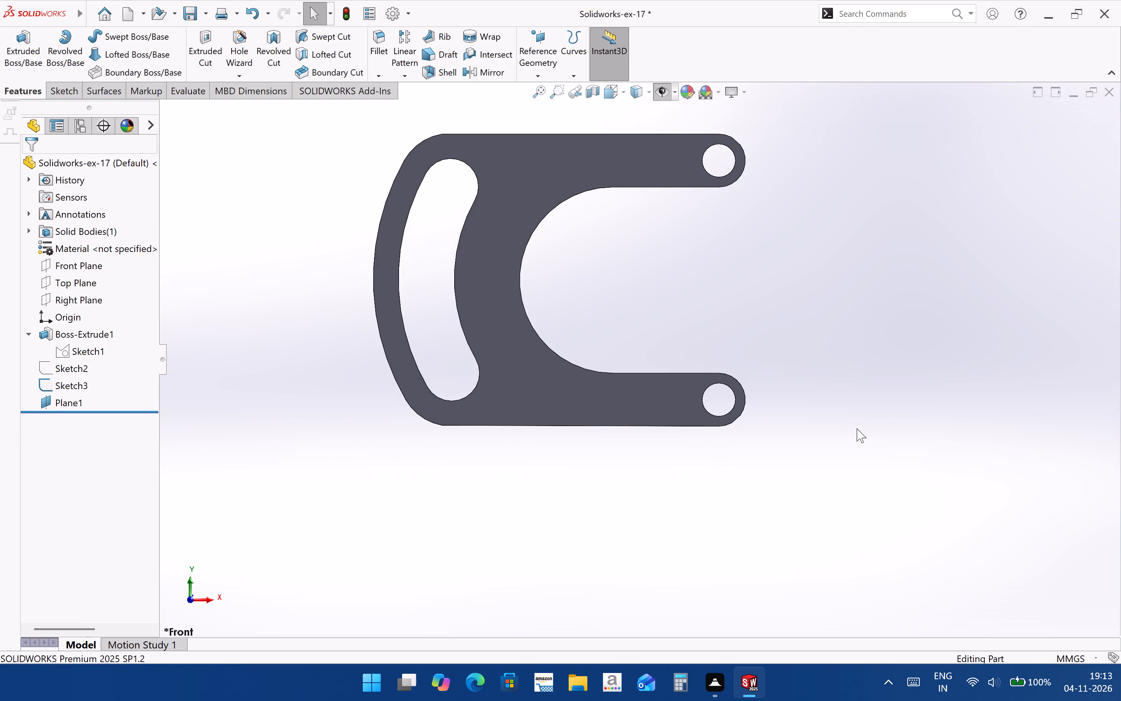
{"action": "left_click", "coordinate": [845, 464]}
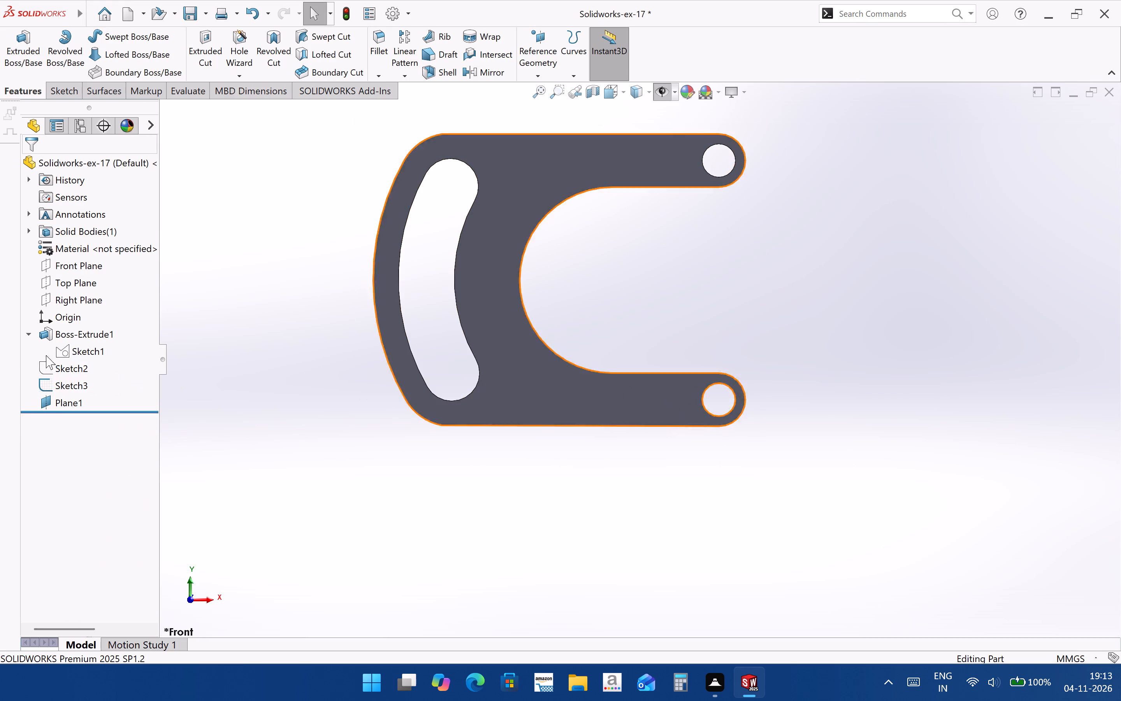
Reopen Sketch1 for editing and trim the outer arc at the lower arm's end.
{"action": "left_click", "coordinate": [85, 350]}
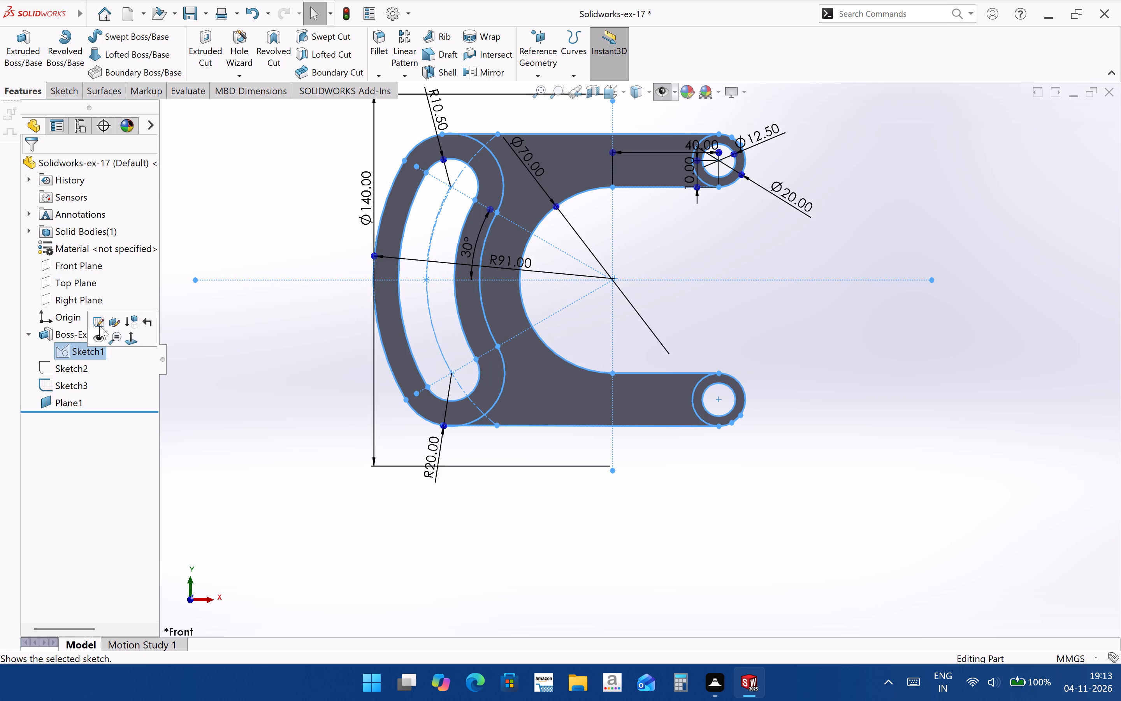
{"action": "left_click", "coordinate": [99, 326]}
{"action": "scroll", "coordinate": [768, 453], "scroll_direction": "down", "scroll_amount": 3}
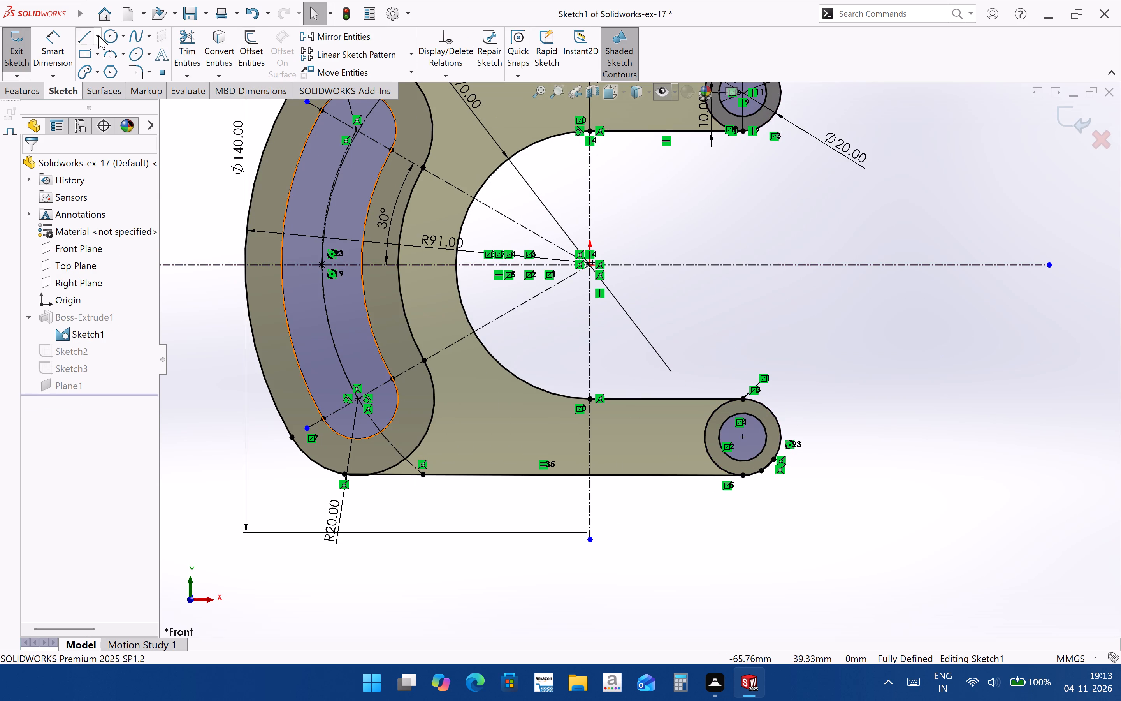
{"action": "left_click", "coordinate": [182, 46]}
{"action": "left_click_drag", "start_coordinate": [825, 405], "coordinate": [778, 421]}
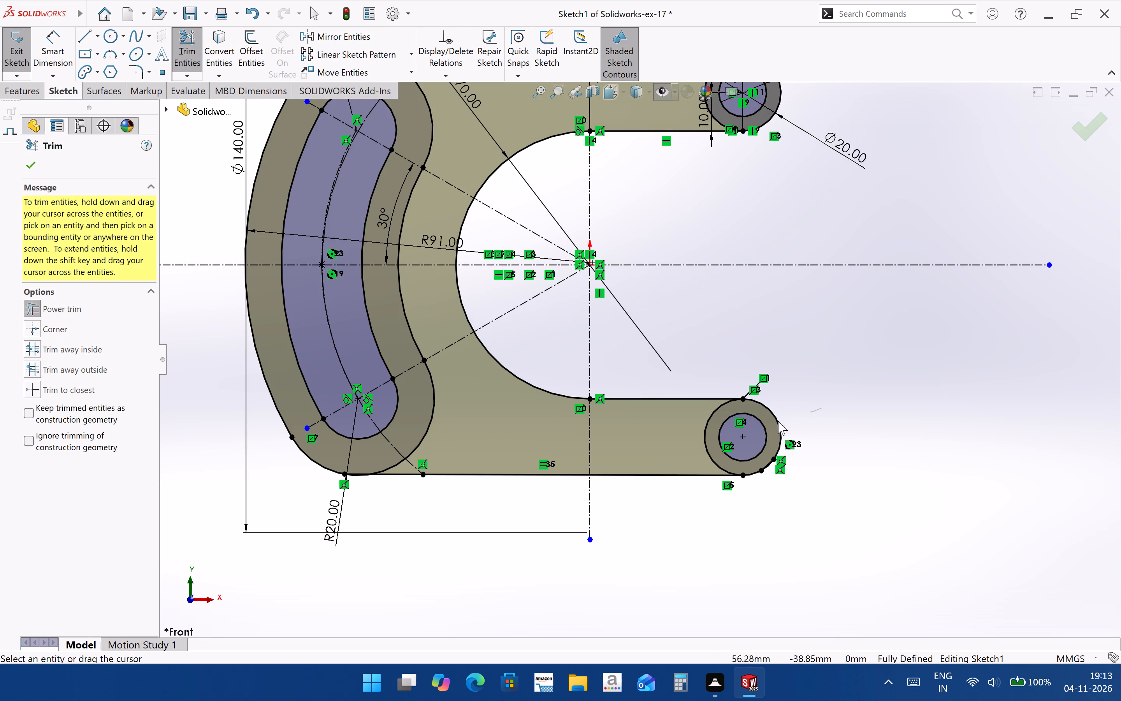
{"action": "left_click_drag", "start_coordinate": [778, 421], "coordinate": [757, 429]}
Trim the outer arc pieces and the short stray segment around the upper arm's end hole.
{"action": "scroll", "coordinate": [722, 429], "scroll_direction": "up", "scroll_amount": 2}
{"action": "scroll", "coordinate": [774, 153], "scroll_direction": "down", "scroll_amount": 2}
{"action": "scroll", "coordinate": [694, 195], "scroll_direction": "down", "scroll_amount": 3}
{"action": "left_click_drag", "start_coordinate": [733, 252], "coordinate": [659, 257]}
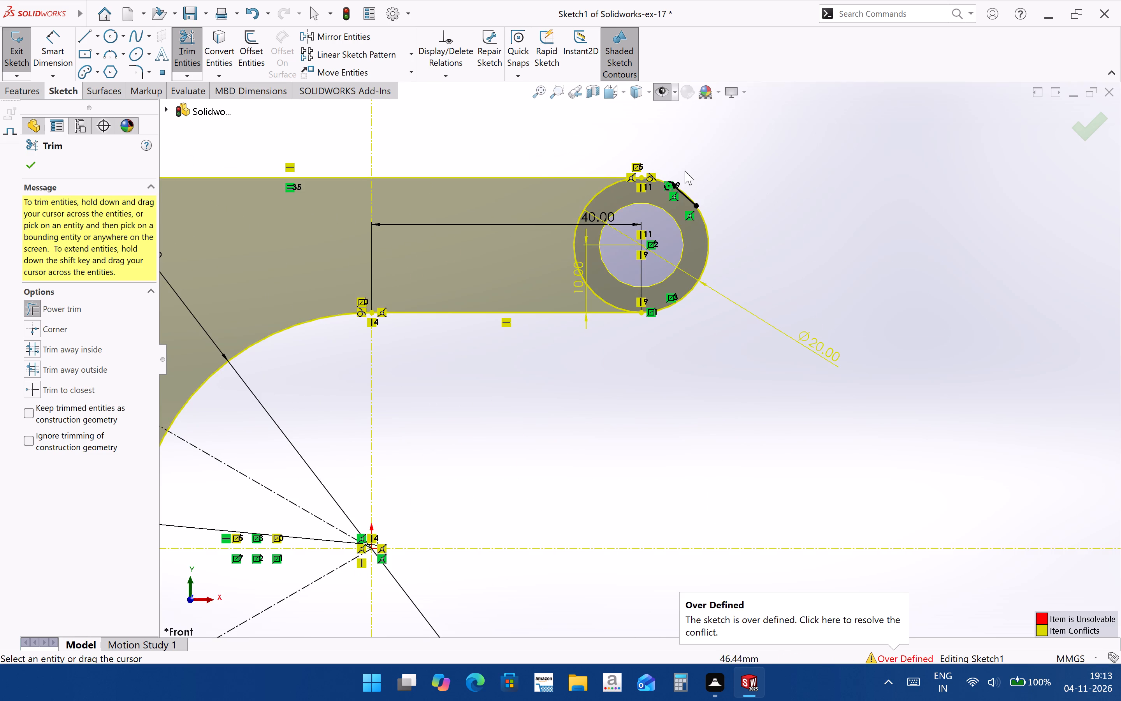
{"action": "left_click_drag", "start_coordinate": [685, 171], "coordinate": [677, 199]}
{"action": "scroll", "coordinate": [657, 173], "scroll_direction": "down", "scroll_amount": 6}
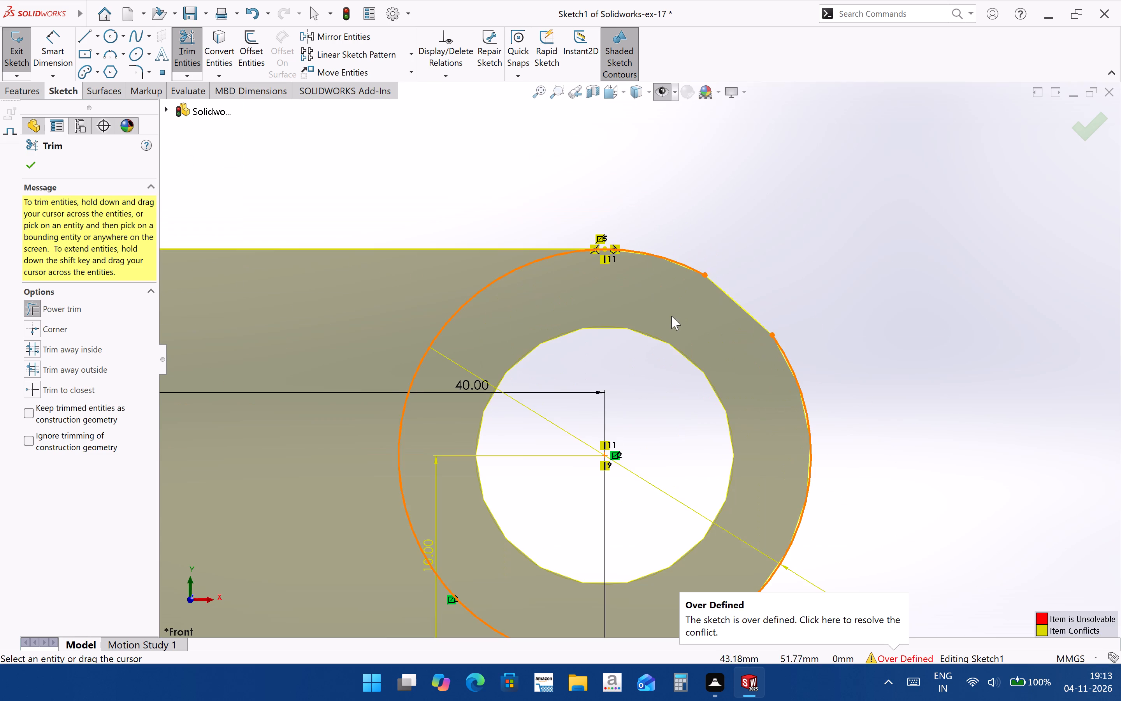
{"action": "left_click_drag", "start_coordinate": [726, 355], "coordinate": [794, 368]}
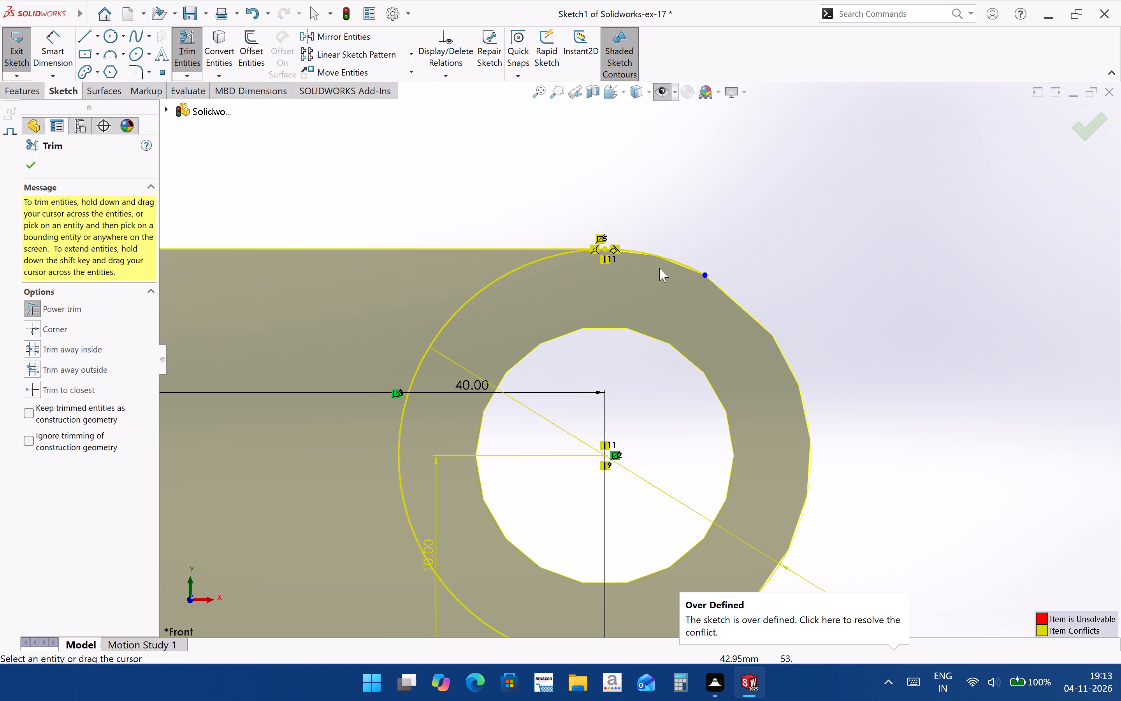
{"action": "left_click_drag", "start_coordinate": [662, 278], "coordinate": [683, 234]}
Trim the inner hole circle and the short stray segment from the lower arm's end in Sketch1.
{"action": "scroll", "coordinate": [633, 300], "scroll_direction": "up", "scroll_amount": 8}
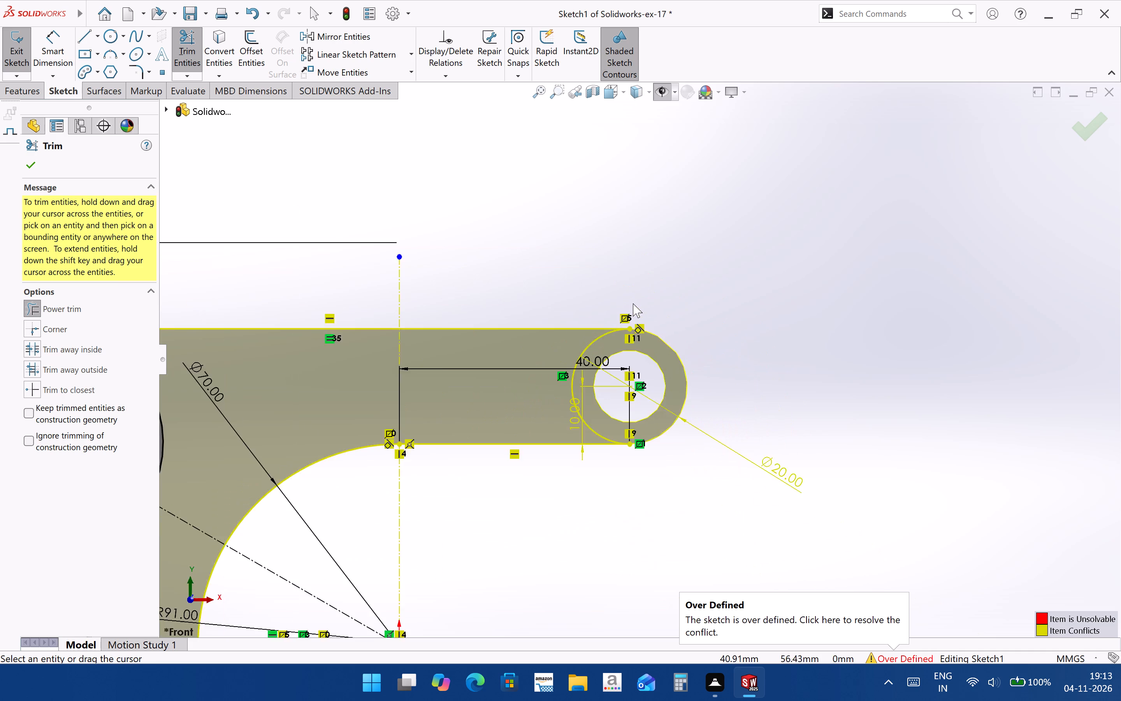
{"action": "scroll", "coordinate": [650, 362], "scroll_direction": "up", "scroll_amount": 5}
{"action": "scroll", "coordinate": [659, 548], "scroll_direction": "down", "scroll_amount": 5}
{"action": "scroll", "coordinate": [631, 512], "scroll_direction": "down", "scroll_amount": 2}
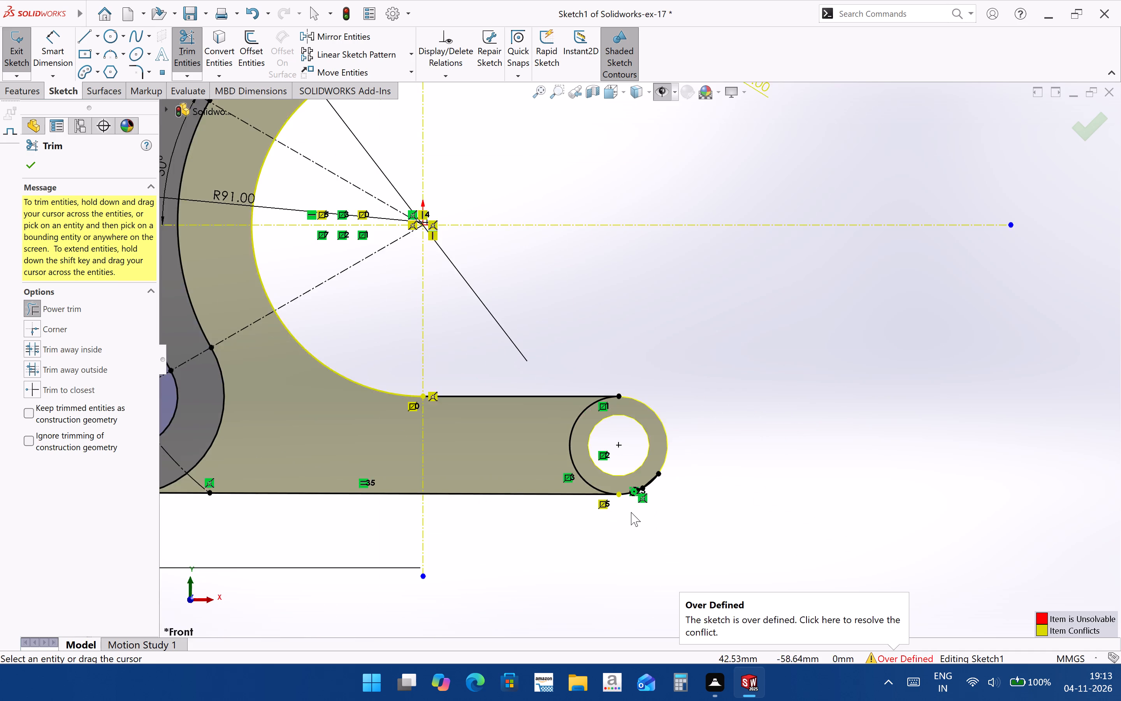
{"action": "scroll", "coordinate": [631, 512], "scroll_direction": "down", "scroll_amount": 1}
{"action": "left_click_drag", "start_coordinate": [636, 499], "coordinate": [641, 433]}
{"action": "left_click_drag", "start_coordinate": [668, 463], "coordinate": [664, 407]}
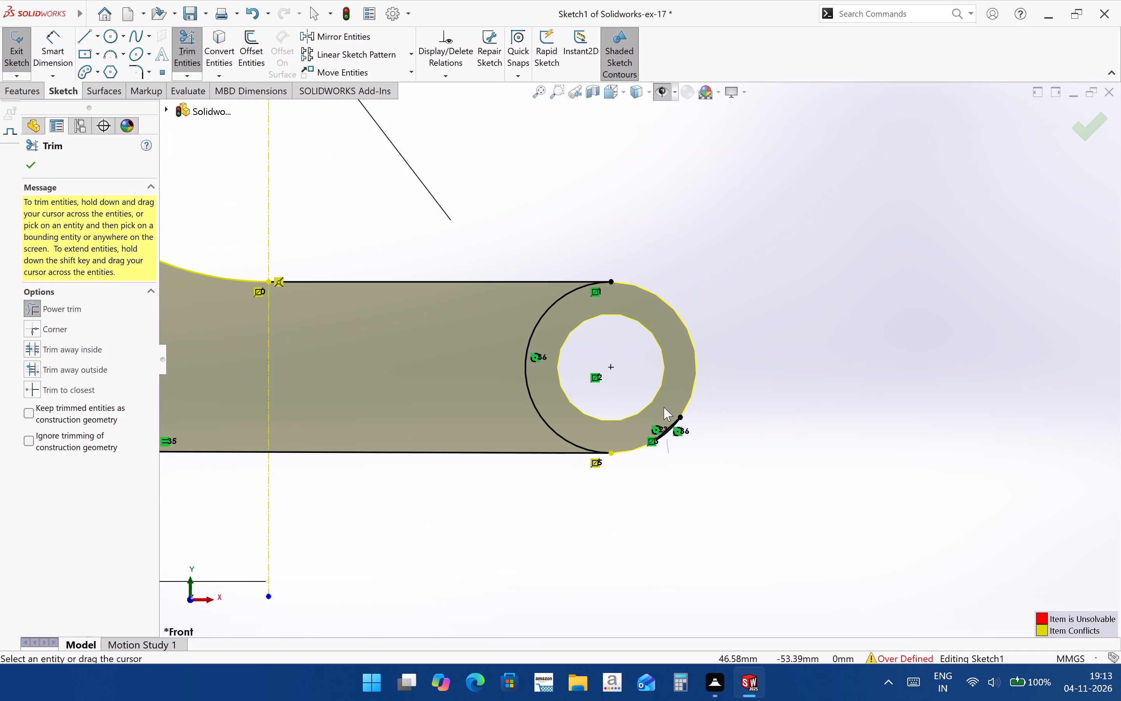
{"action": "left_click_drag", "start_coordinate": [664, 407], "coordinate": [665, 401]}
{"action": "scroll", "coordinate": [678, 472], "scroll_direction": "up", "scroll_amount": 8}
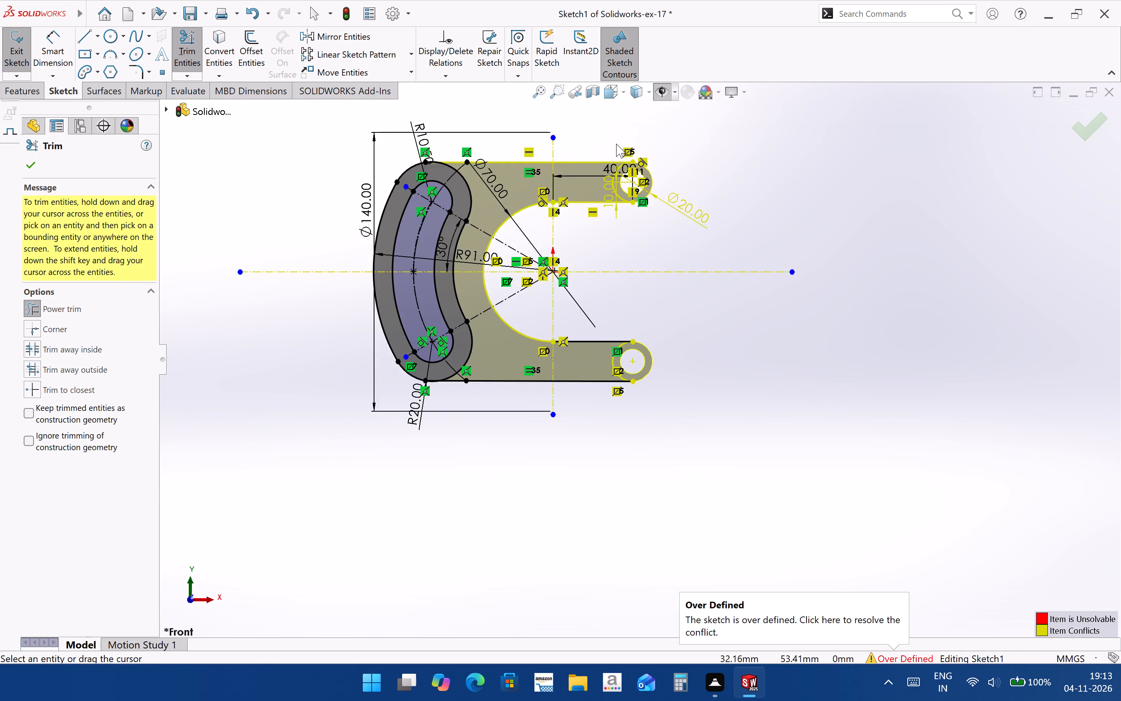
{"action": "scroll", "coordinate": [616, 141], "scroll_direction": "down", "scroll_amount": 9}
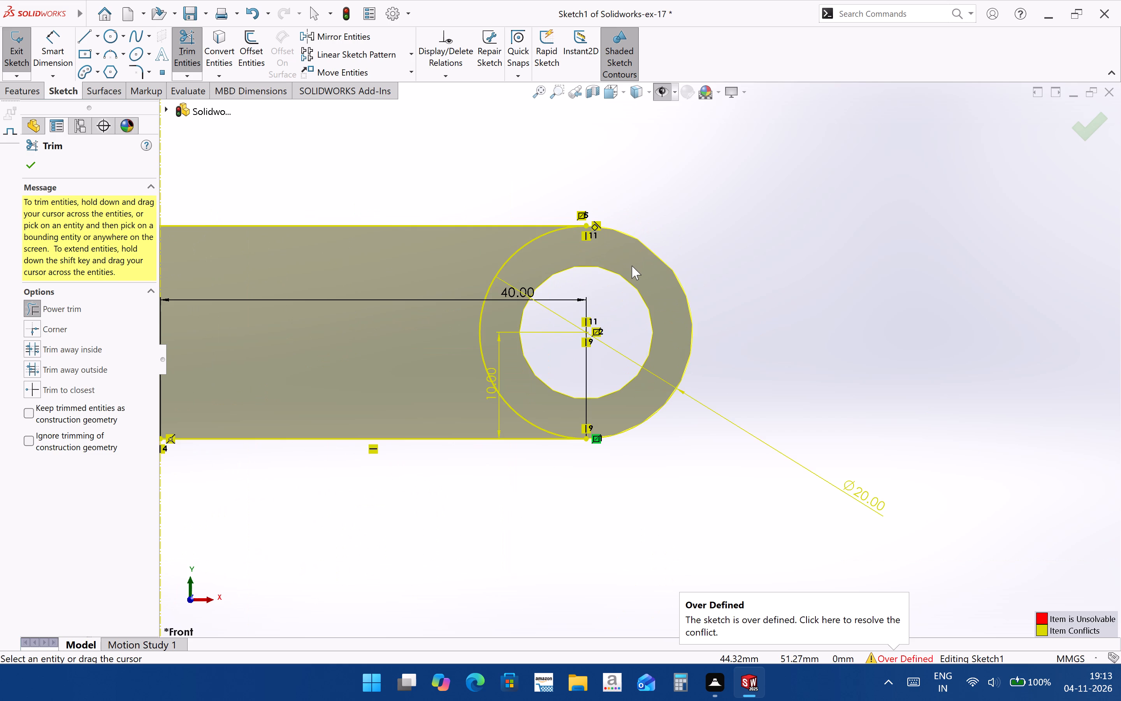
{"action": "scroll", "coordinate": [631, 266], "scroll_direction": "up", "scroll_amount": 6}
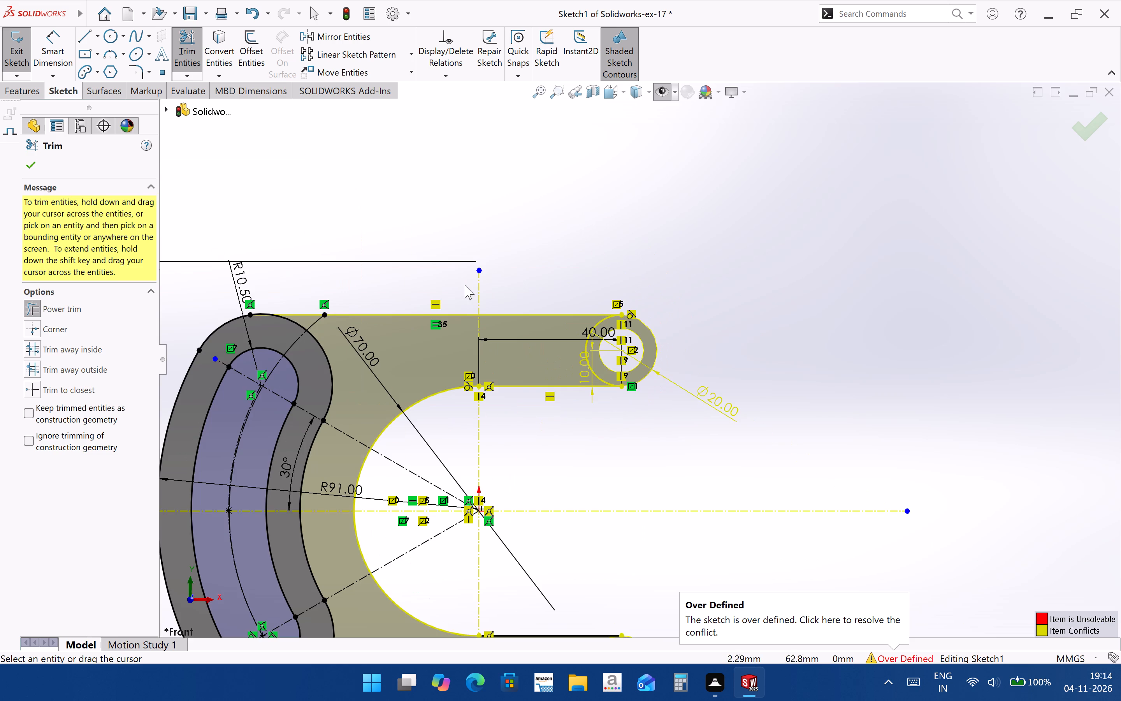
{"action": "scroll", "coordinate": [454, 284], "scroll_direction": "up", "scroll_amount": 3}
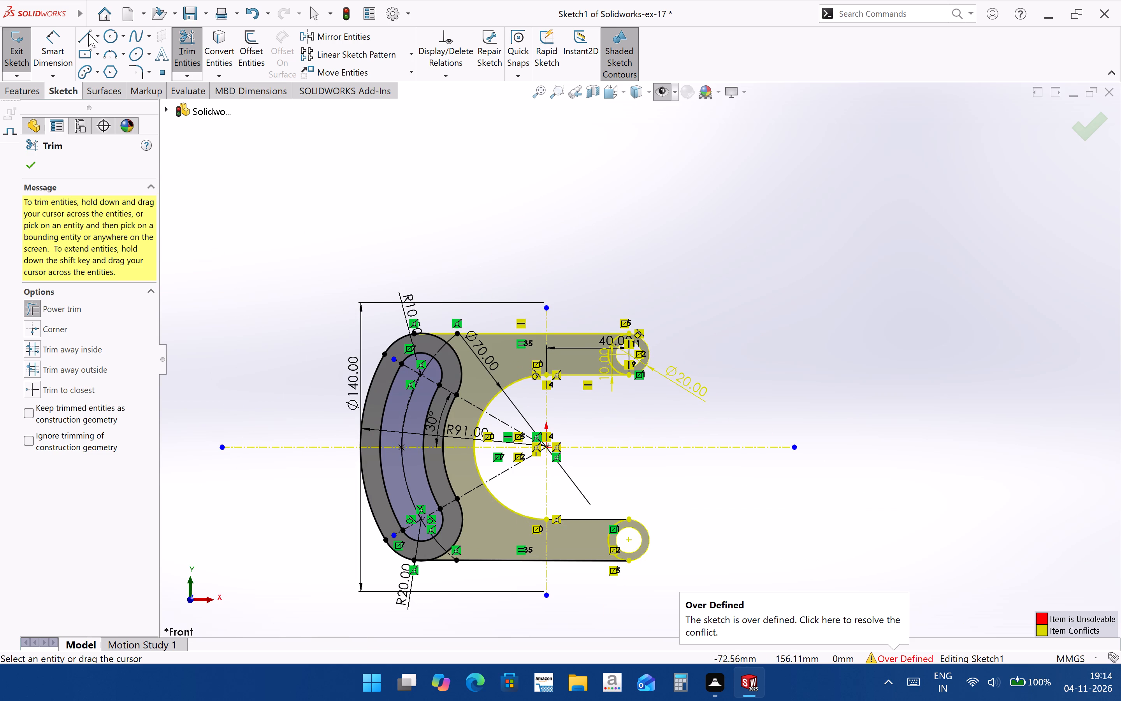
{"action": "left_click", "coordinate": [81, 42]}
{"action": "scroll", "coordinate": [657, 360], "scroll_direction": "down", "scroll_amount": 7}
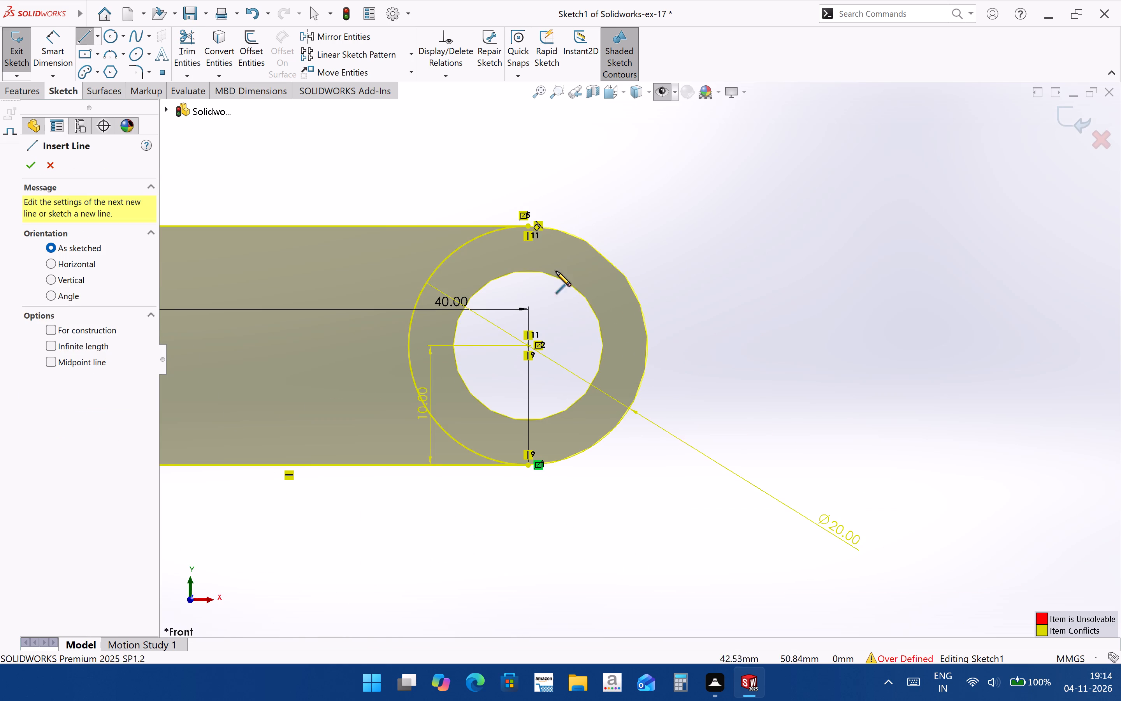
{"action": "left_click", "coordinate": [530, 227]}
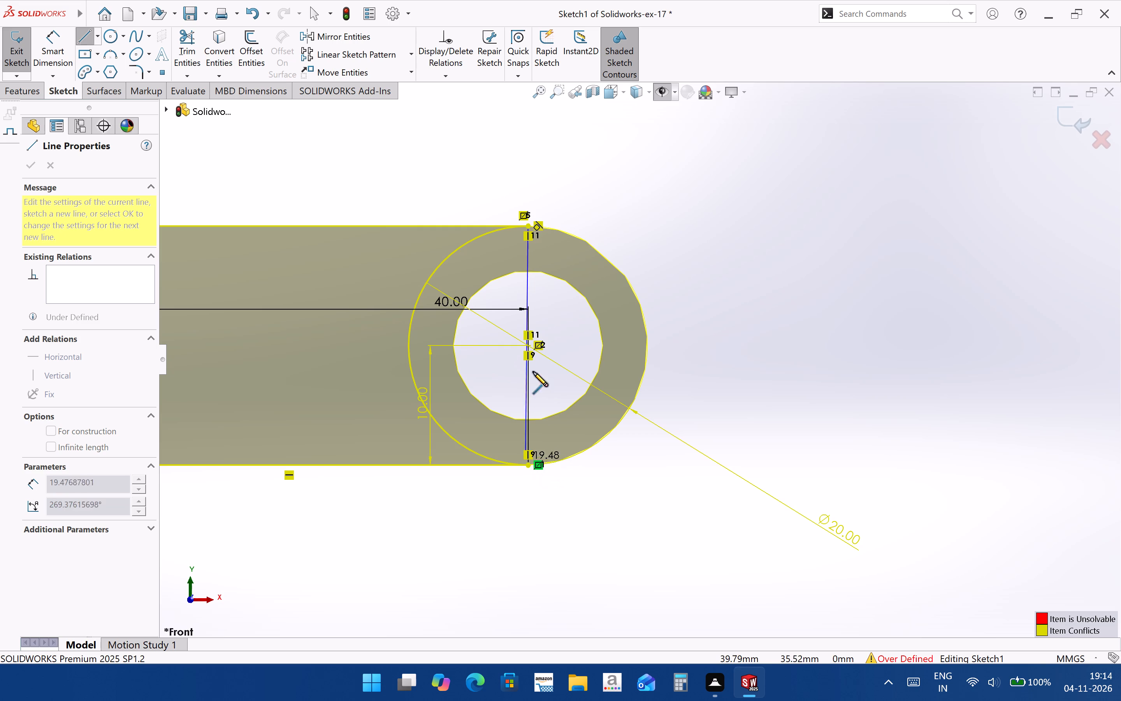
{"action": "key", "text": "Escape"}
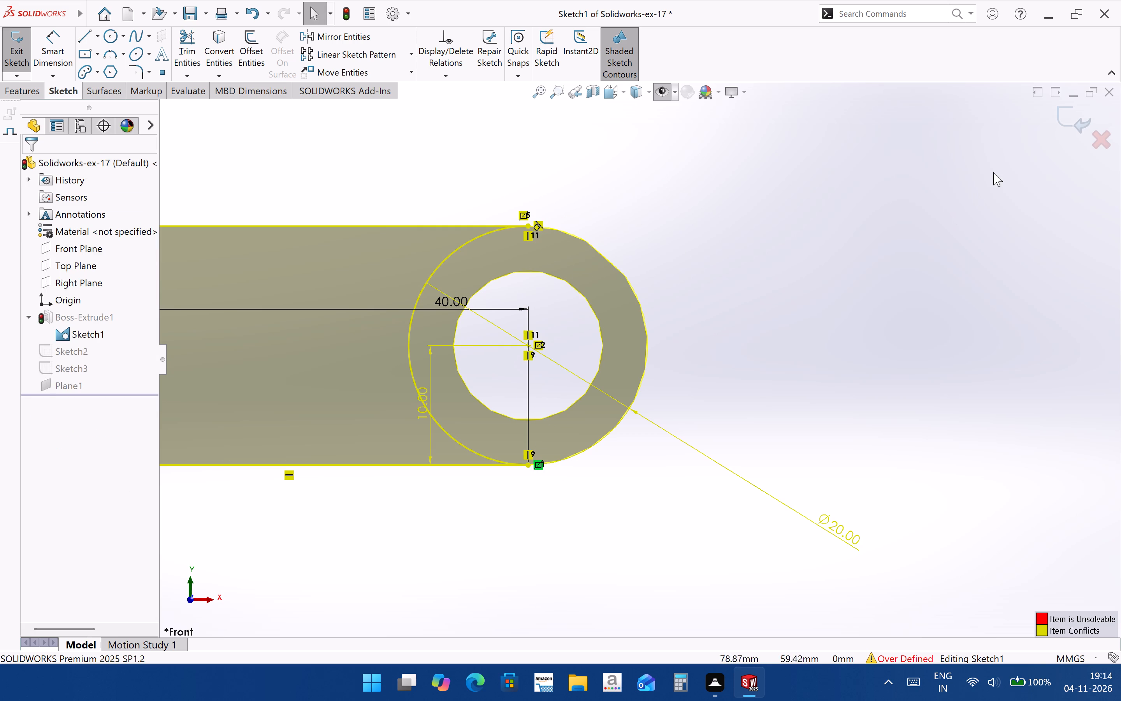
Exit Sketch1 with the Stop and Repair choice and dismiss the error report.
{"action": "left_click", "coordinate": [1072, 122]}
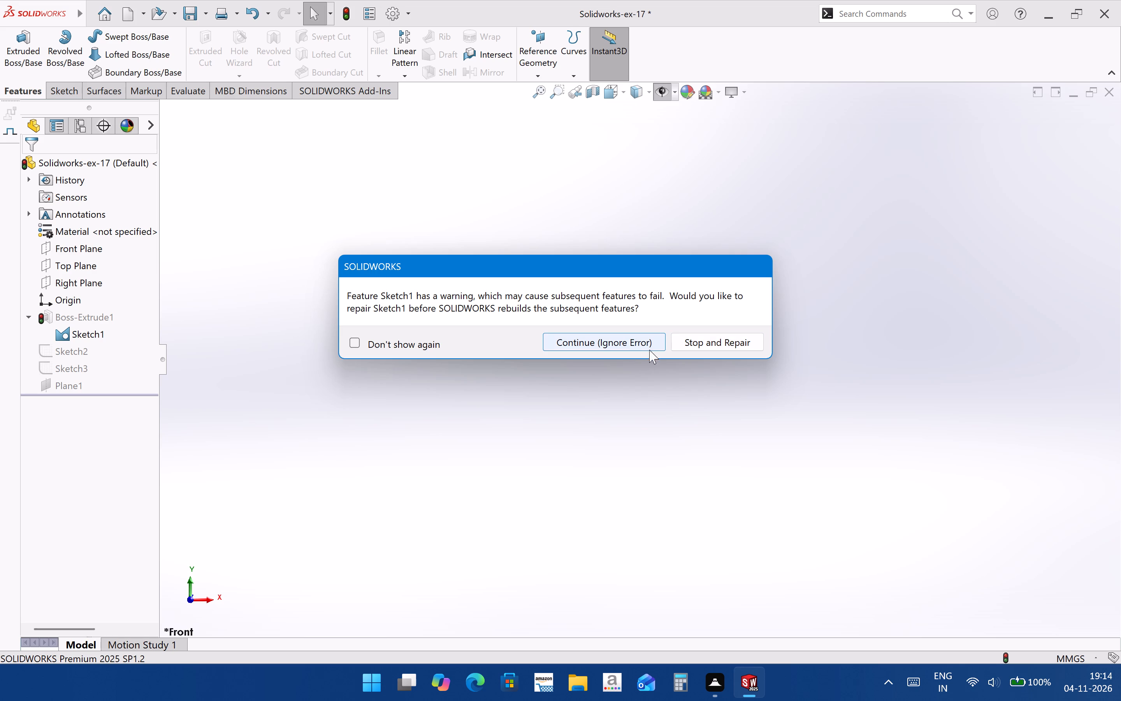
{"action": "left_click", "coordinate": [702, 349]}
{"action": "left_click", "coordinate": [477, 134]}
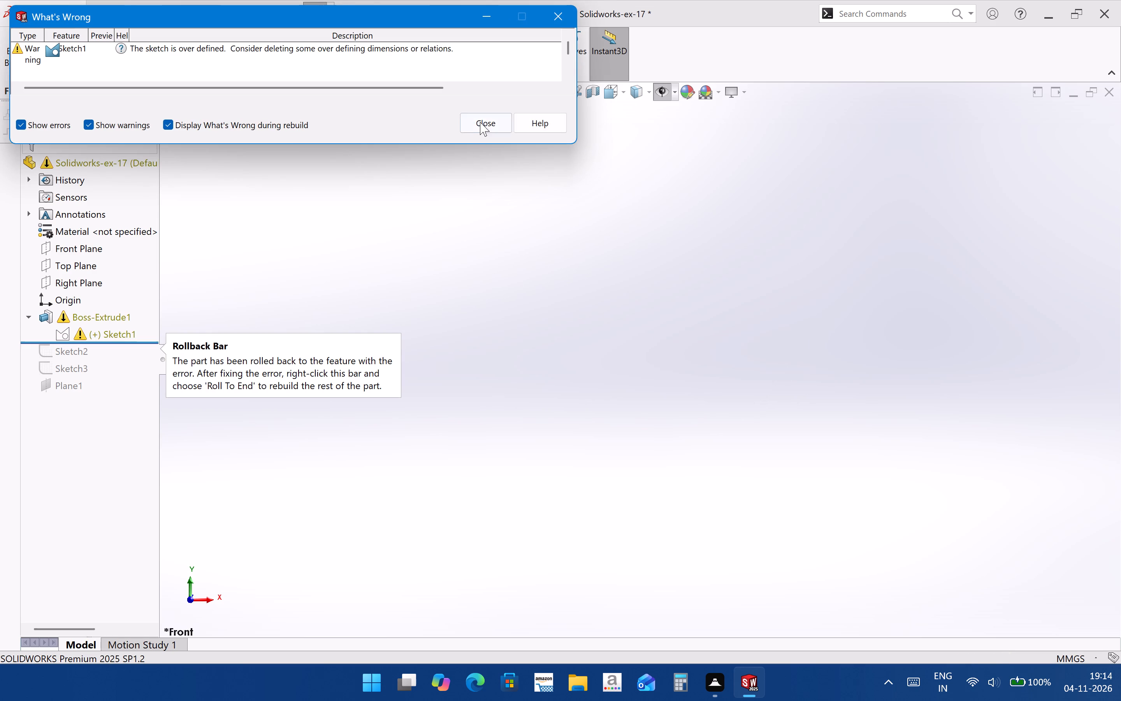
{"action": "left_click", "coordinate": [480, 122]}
Undo the Sketch1 trims, the boss and mirror deletions, and the creation of Mirror1 and Plane1.
{"action": "left_click", "coordinate": [244, 21]}
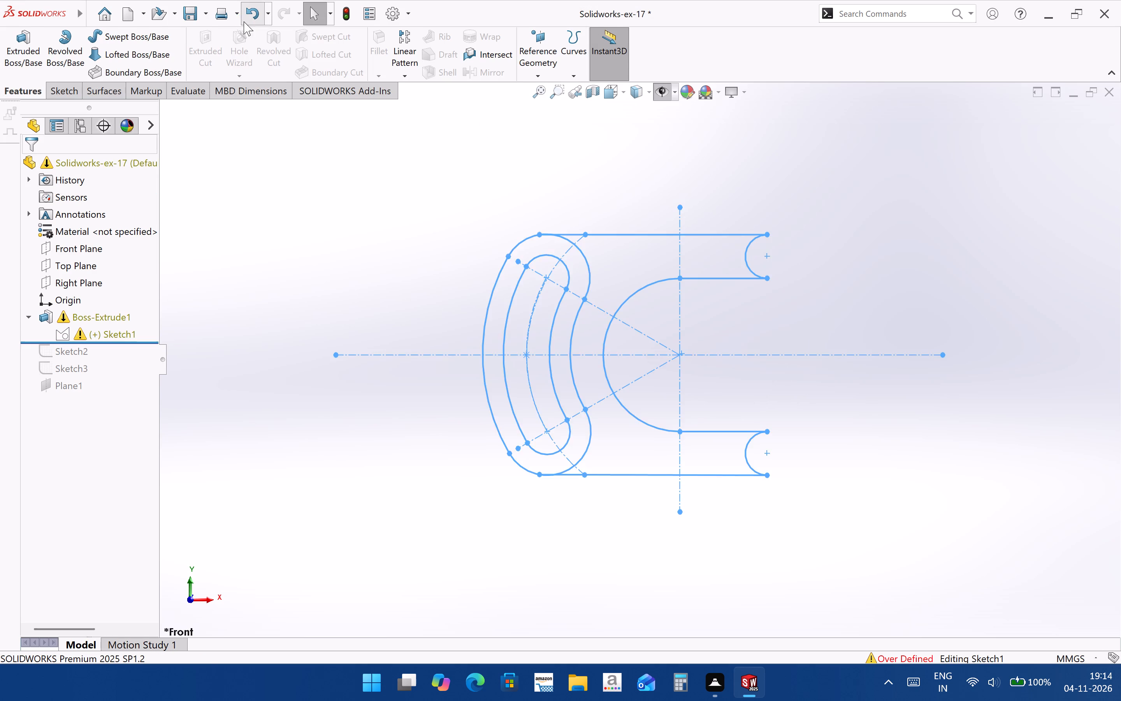
{"action": "left_click", "coordinate": [244, 21]}
{"action": "triple_click", "coordinate": [243, 21]}
{"action": "triple_click", "coordinate": [243, 21]}
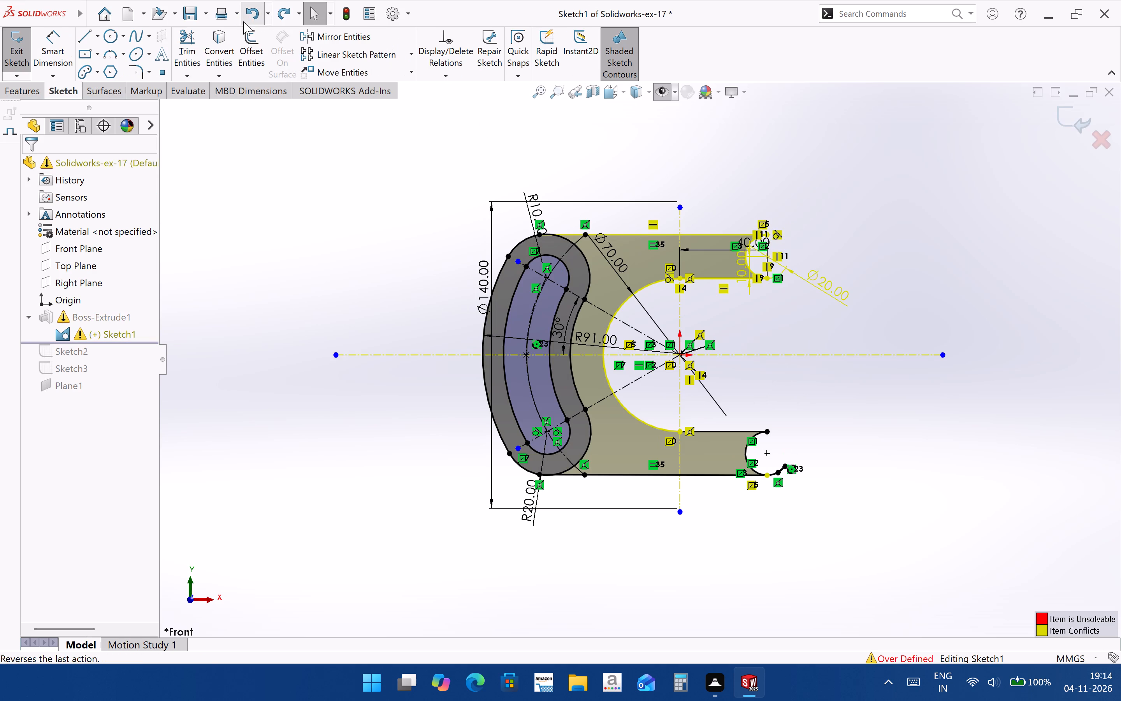
{"action": "triple_click", "coordinate": [243, 21]}
{"action": "triple_click", "coordinate": [244, 20]}
{"action": "double_click", "coordinate": [244, 20]}
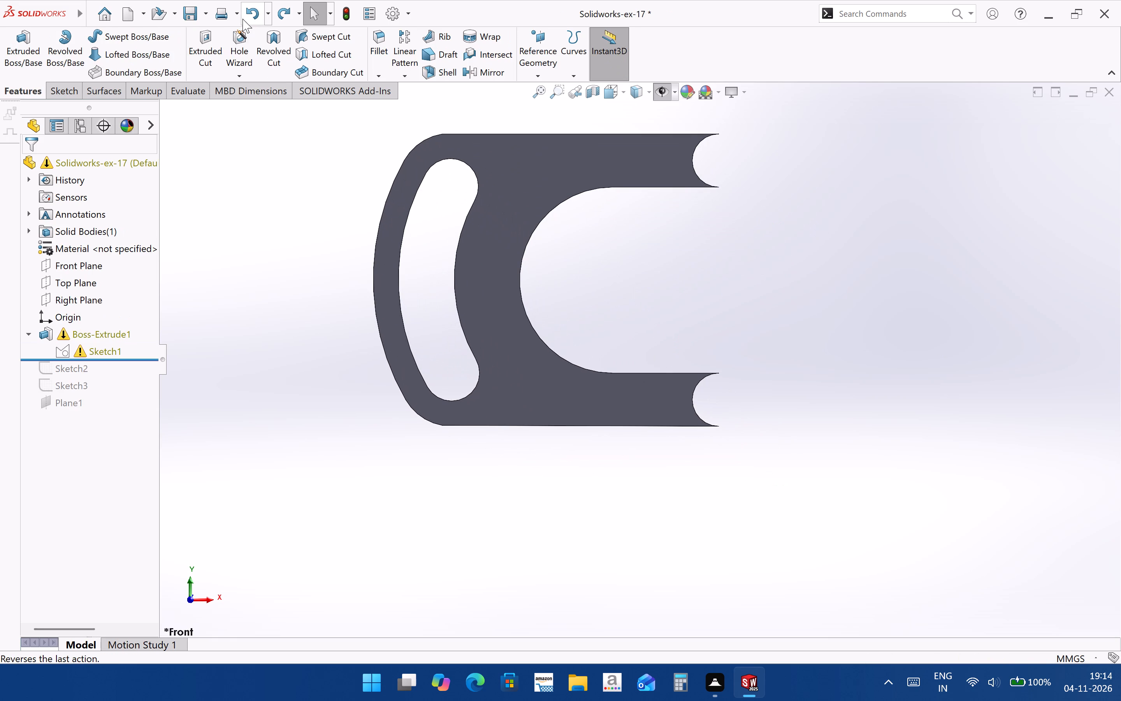
{"action": "left_click", "coordinate": [242, 19]}
{"action": "left_click", "coordinate": [245, 14]}
{"action": "double_click", "coordinate": [247, 14]}
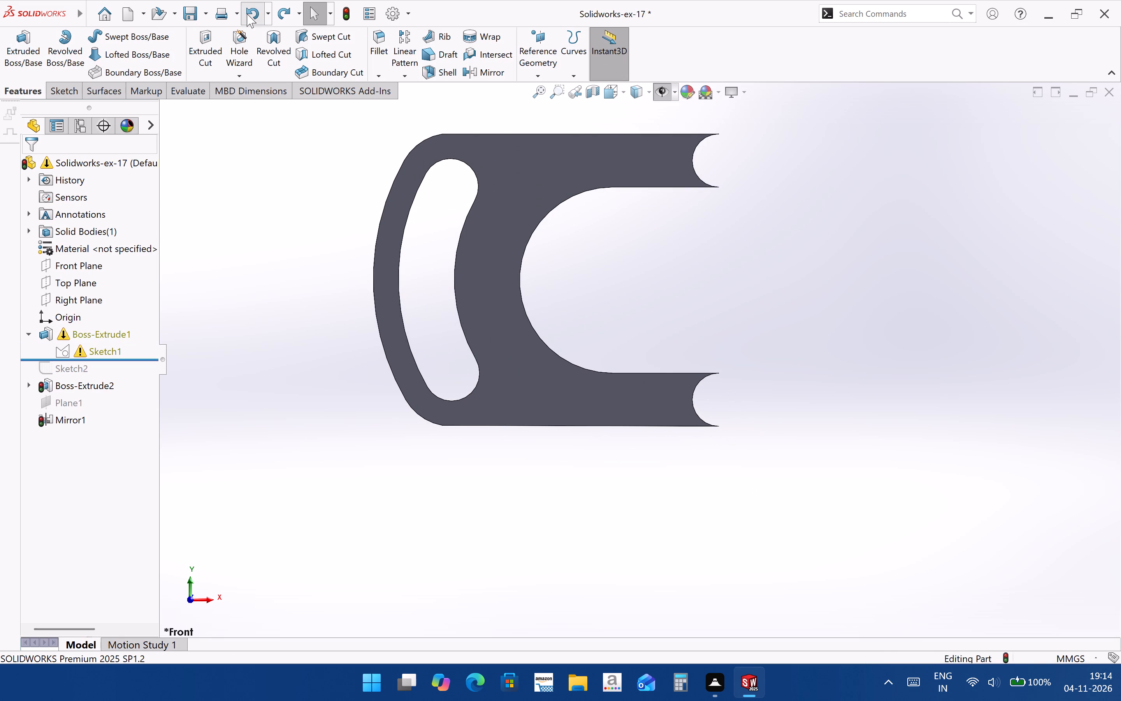
{"action": "left_click", "coordinate": [247, 14]}
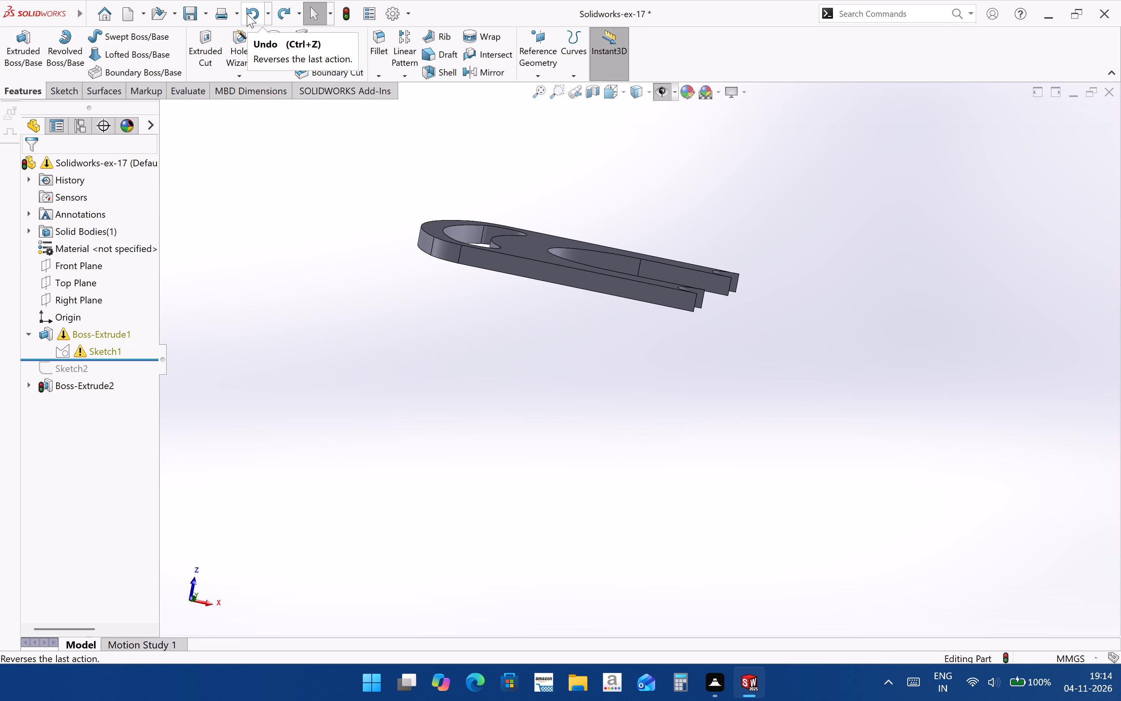
Examine the plate's arm ends in 3D and compare them with the Sketch1 outline.
{"action": "scroll", "coordinate": [902, 338], "scroll_direction": "down", "scroll_amount": 3}
{"action": "scroll", "coordinate": [502, 203], "scroll_direction": "down", "scroll_amount": 4}
{"action": "middle_click_drag", "start_coordinate": [516, 282], "coordinate": [517, 337]}
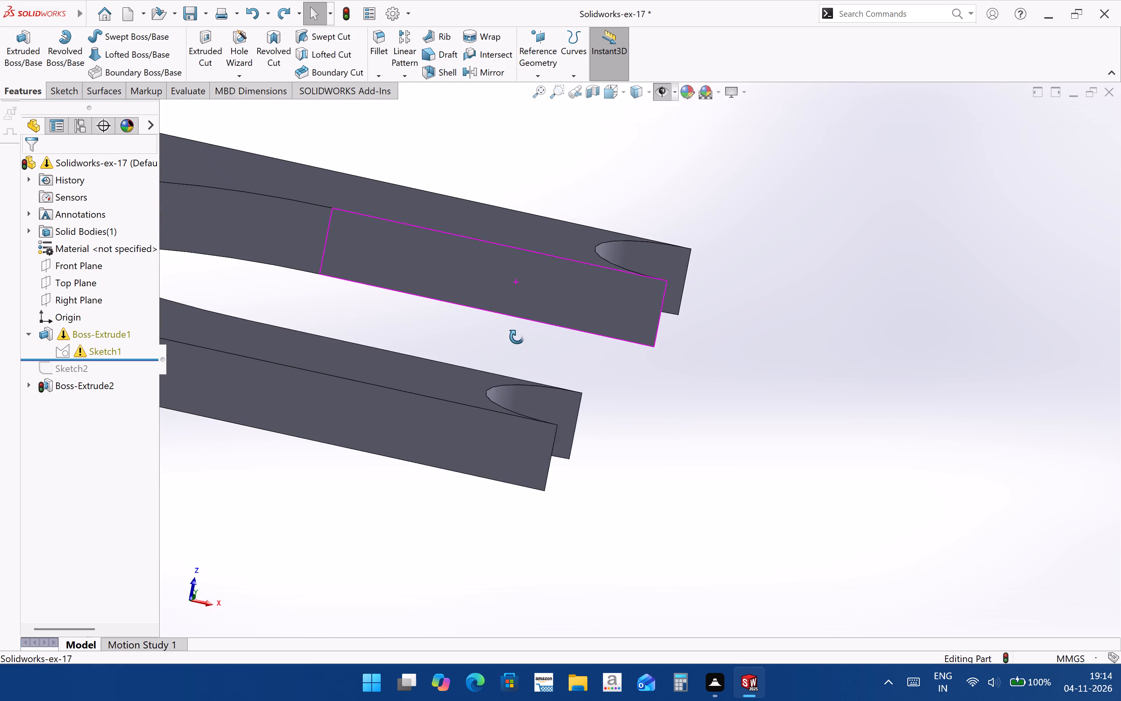
{"action": "middle_click_drag", "start_coordinate": [517, 337], "coordinate": [505, 407]}
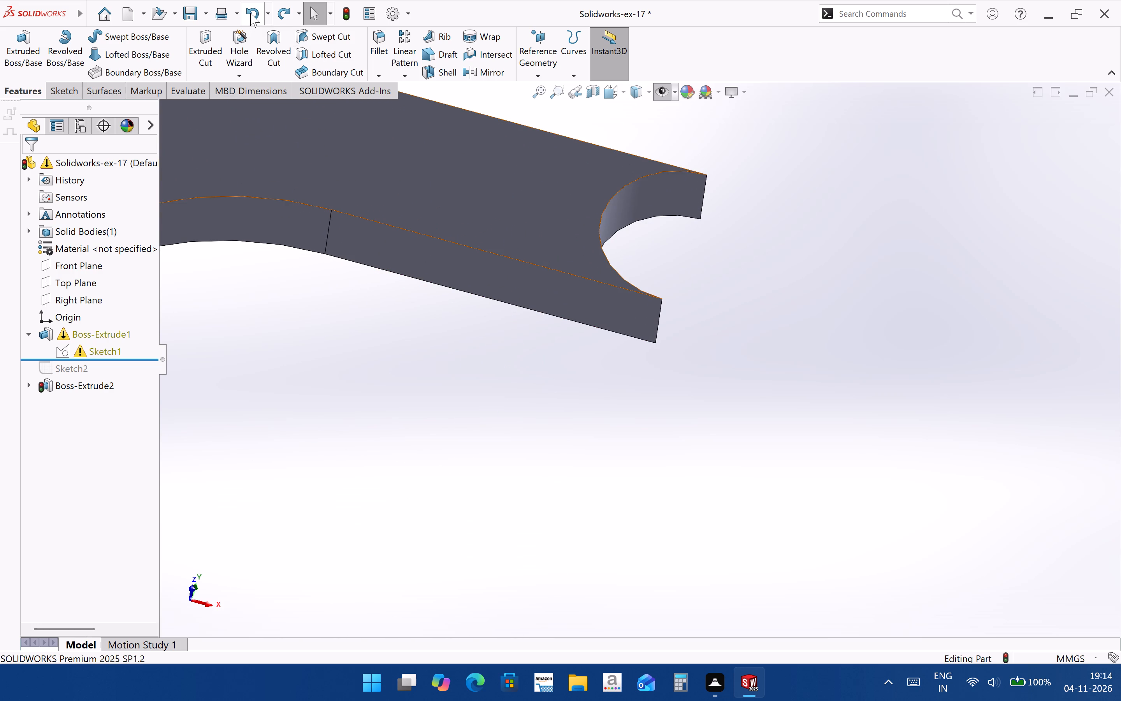
{"action": "left_click", "coordinate": [116, 349]}
{"action": "scroll", "coordinate": [615, 402], "scroll_direction": "up", "scroll_amount": 8}
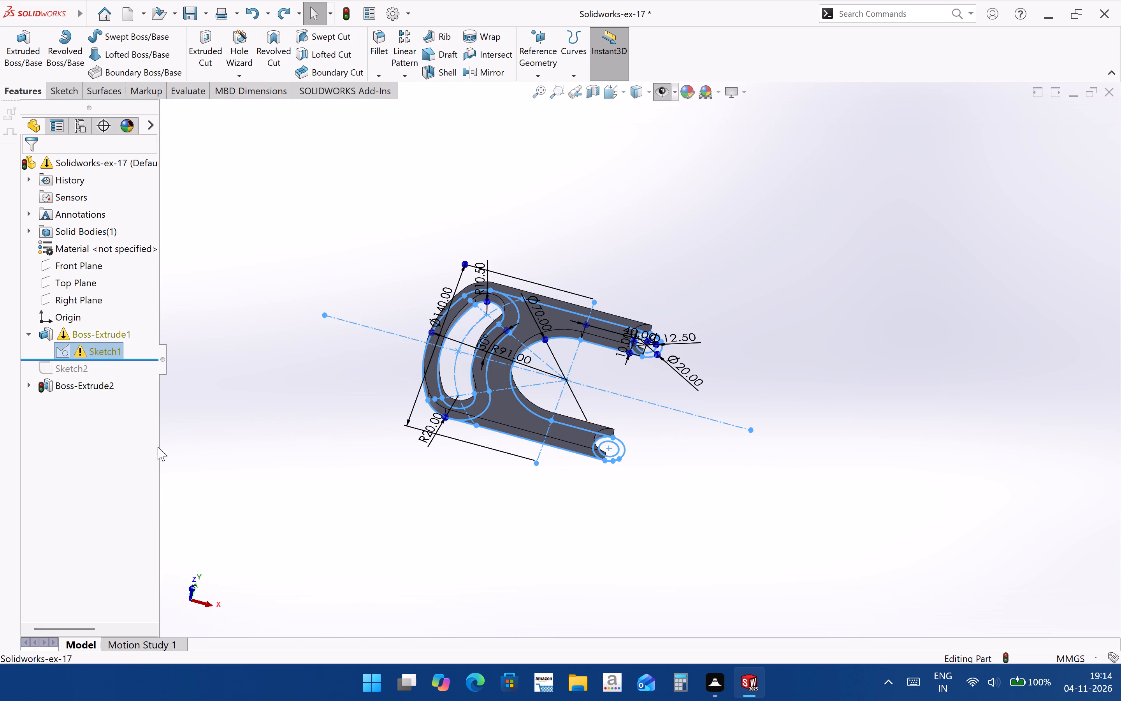
{"action": "left_click", "coordinate": [80, 349]}
{"action": "left_click", "coordinate": [370, 384]}
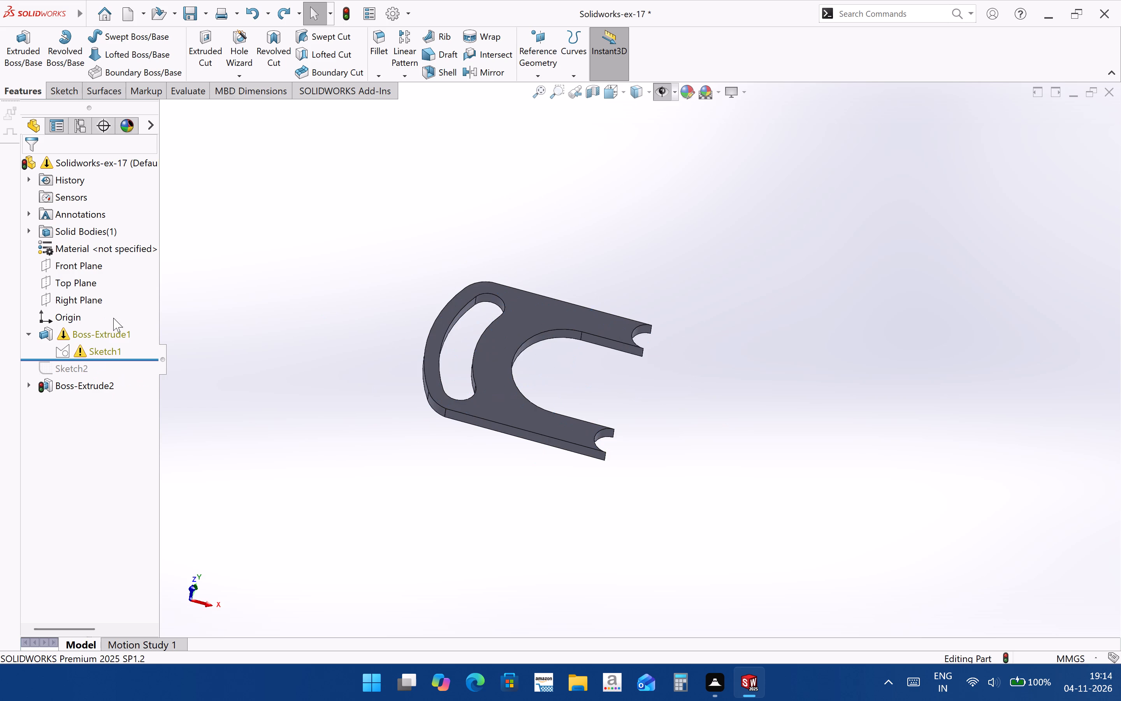
Open Sketch1 to examine its arm-end circles, exit it and dismiss the error report.
{"action": "left_click", "coordinate": [105, 353]}
{"action": "left_click", "coordinate": [116, 322]}
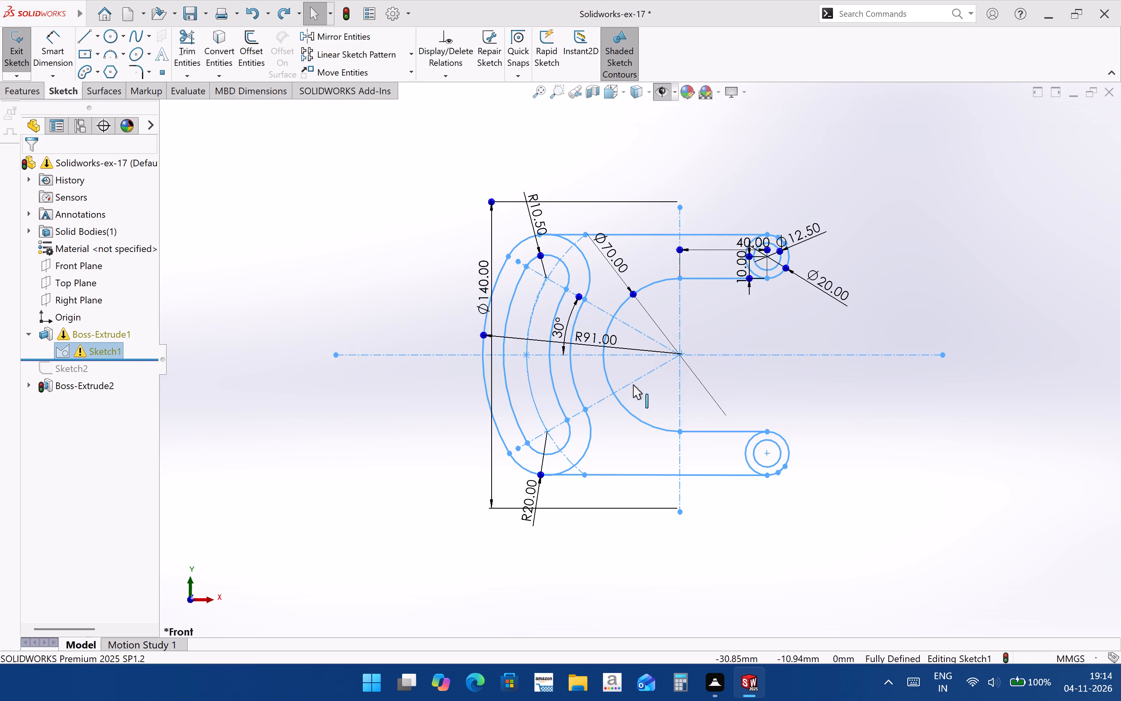
{"action": "scroll", "coordinate": [792, 302], "scroll_direction": "down", "scroll_amount": 3}
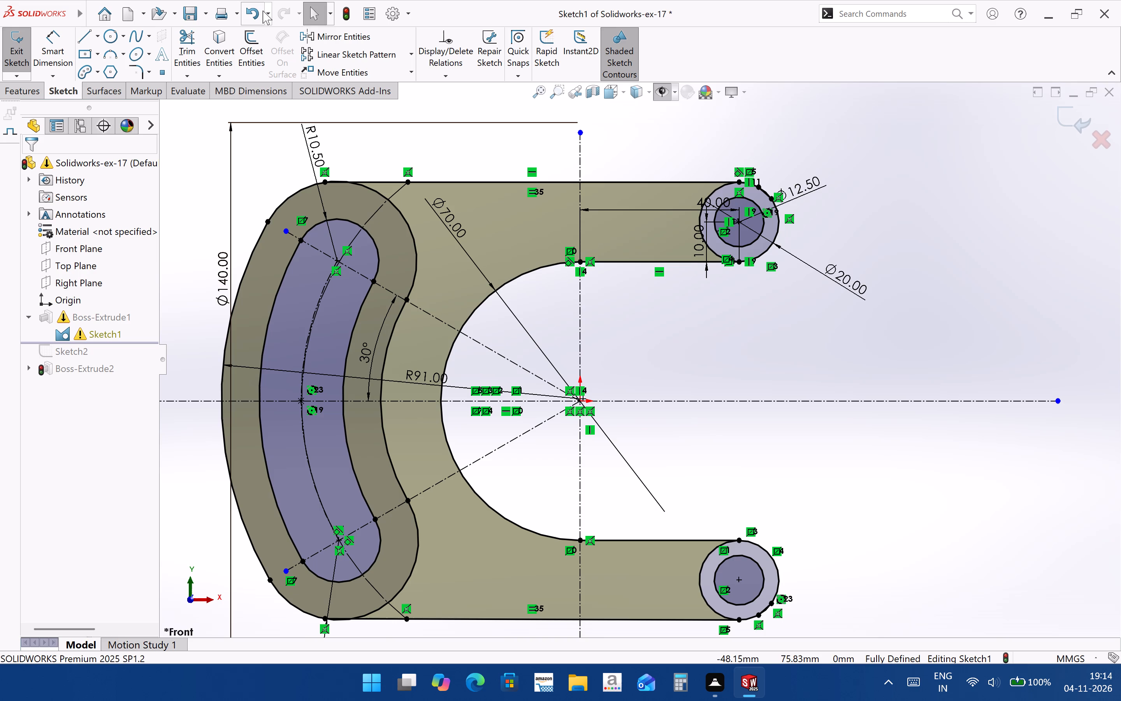
{"action": "left_click", "coordinate": [1075, 113]}
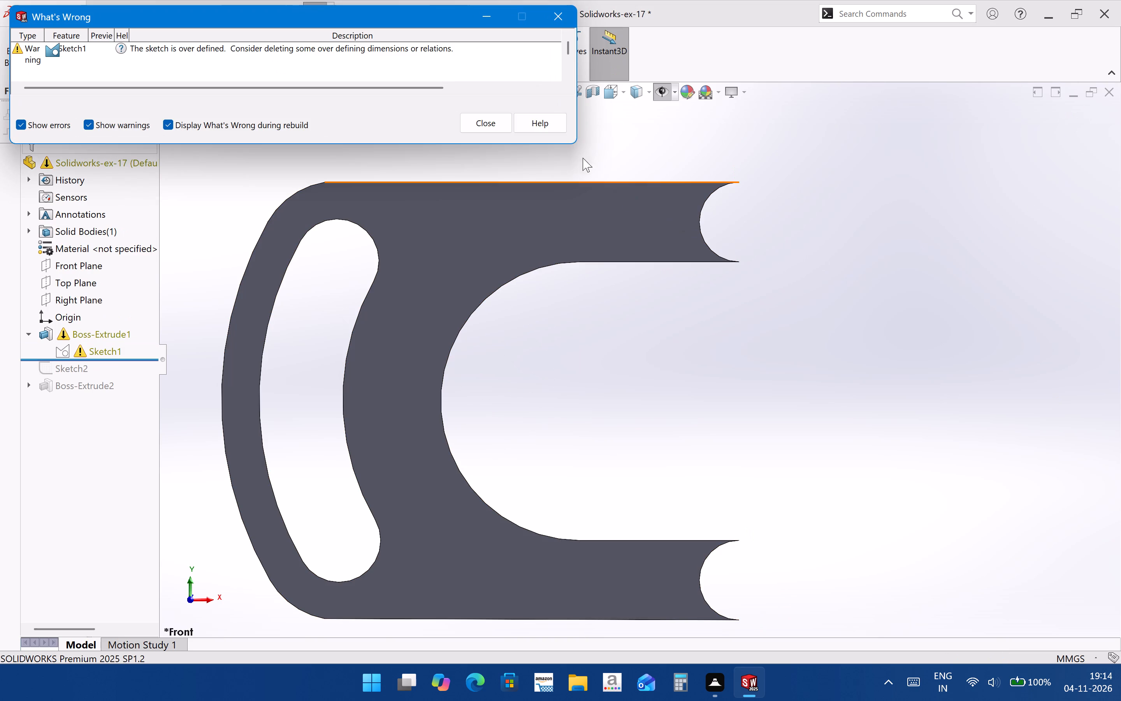
{"action": "left_click", "coordinate": [484, 133]}
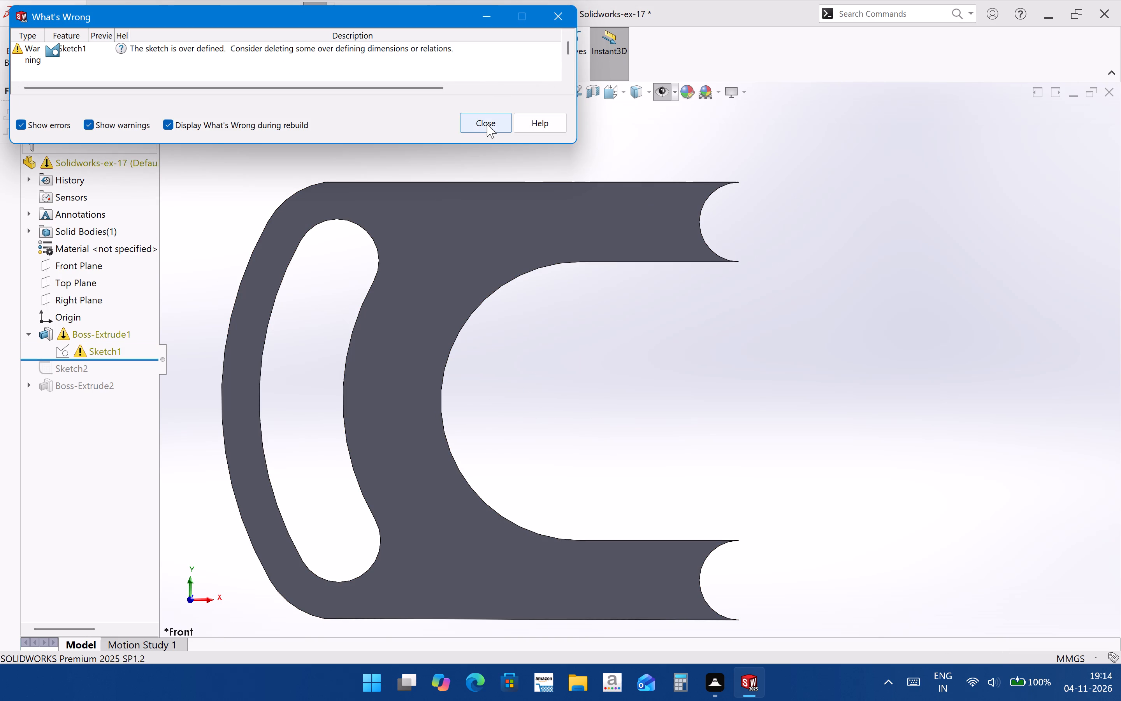
{"action": "left_click", "coordinate": [487, 124]}
Reopen Sketch1 for editing and inspect the outer circle around the lower arm's end hole.
{"action": "left_click", "coordinate": [79, 348]}
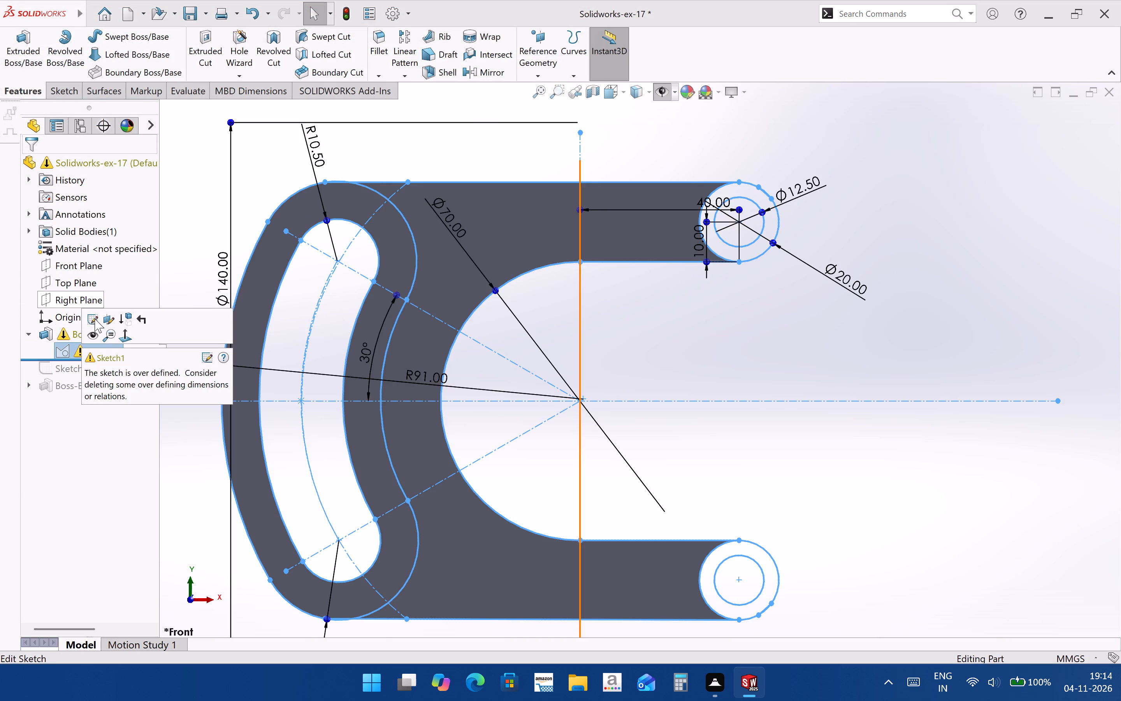
{"action": "left_click", "coordinate": [95, 319]}
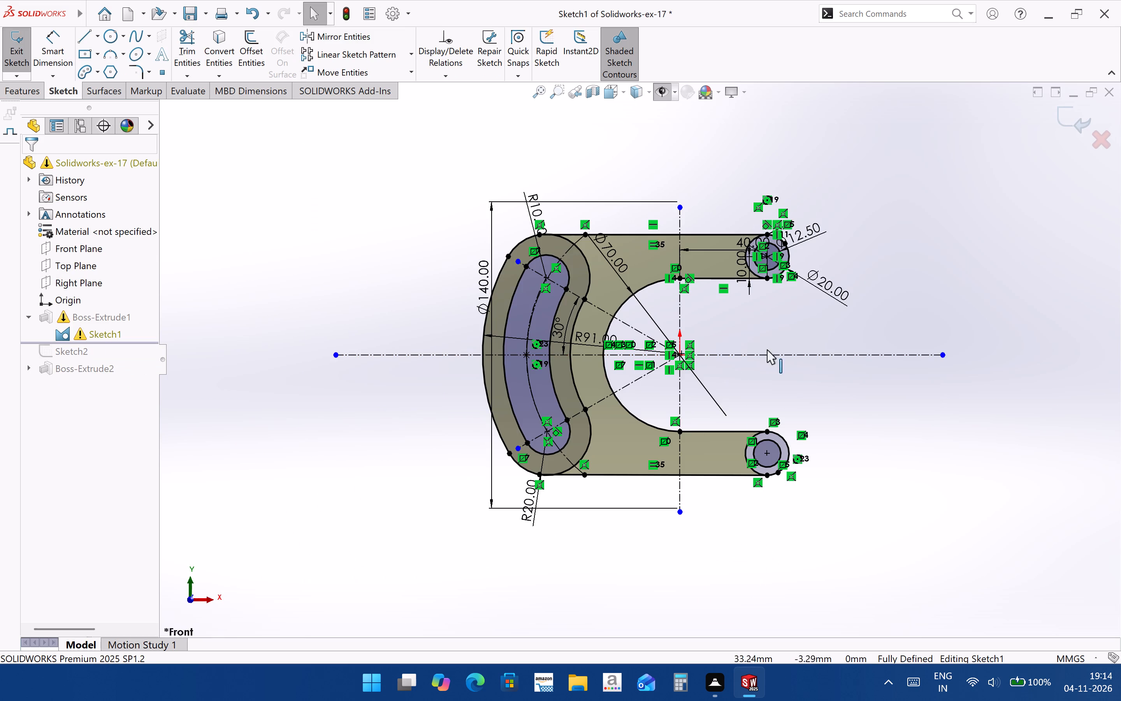
{"action": "scroll", "coordinate": [776, 271], "scroll_direction": "down", "scroll_amount": 3}
{"action": "middle_click_drag", "start_coordinate": [580, 444], "coordinate": [580, 438]}
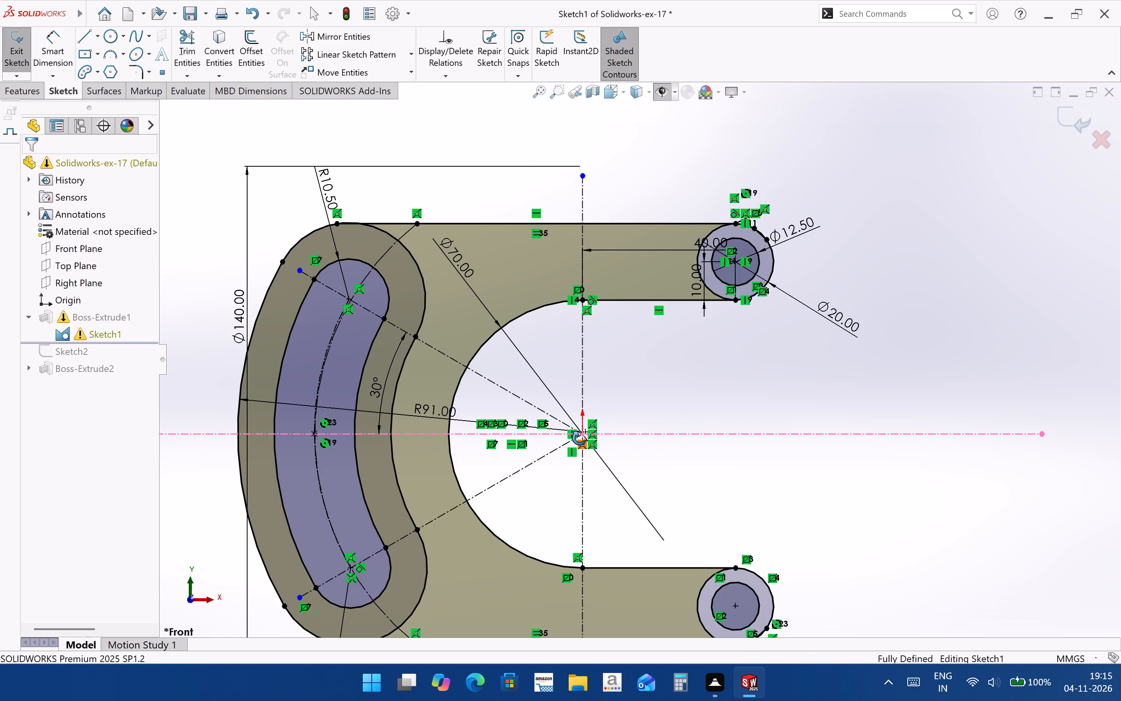
{"action": "middle_click_drag", "start_coordinate": [580, 438], "coordinate": [569, 322]}
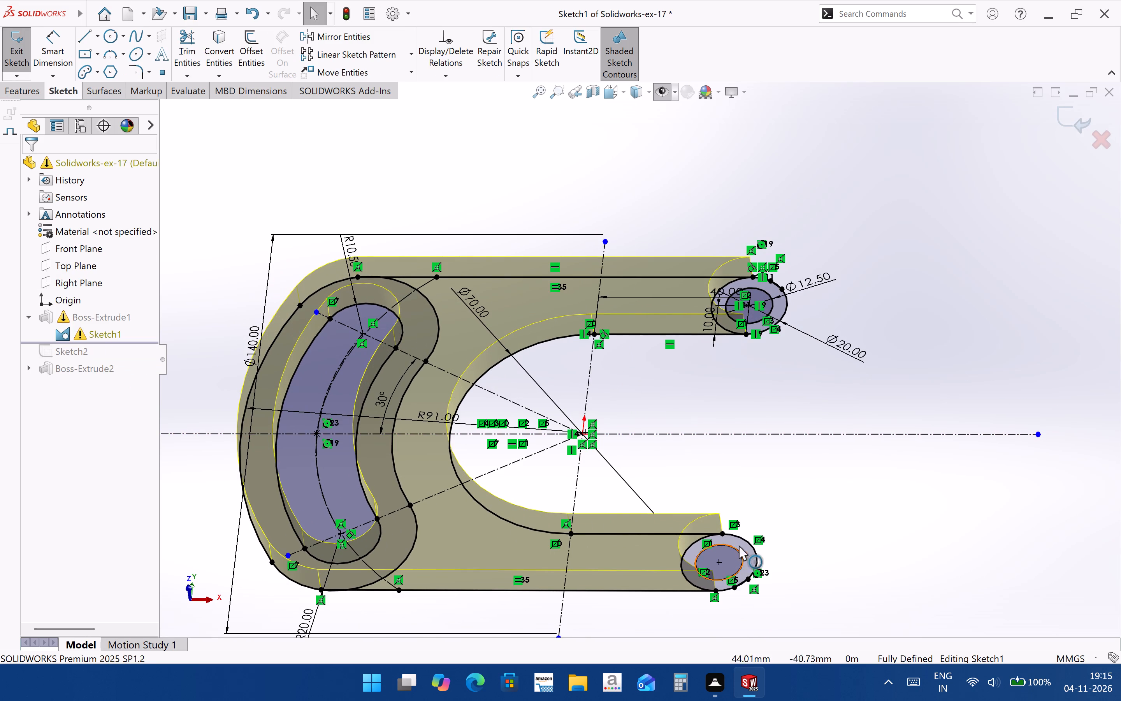
{"action": "left_click", "coordinate": [746, 551]}
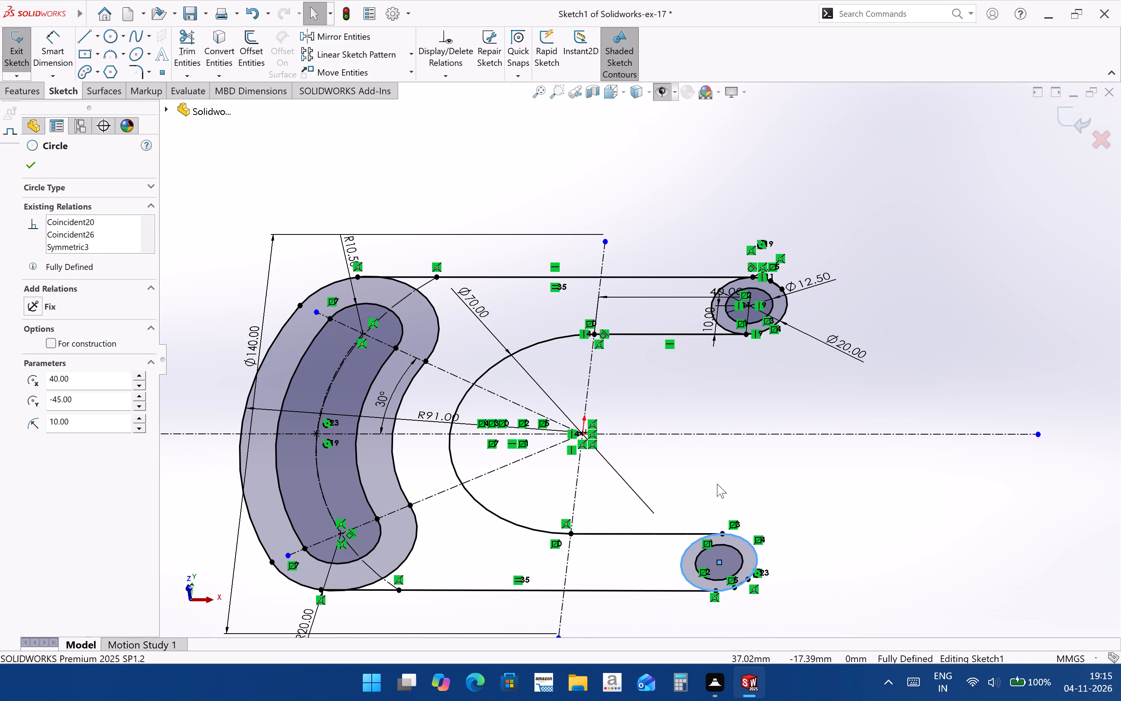
{"action": "left_click", "coordinate": [850, 564]}
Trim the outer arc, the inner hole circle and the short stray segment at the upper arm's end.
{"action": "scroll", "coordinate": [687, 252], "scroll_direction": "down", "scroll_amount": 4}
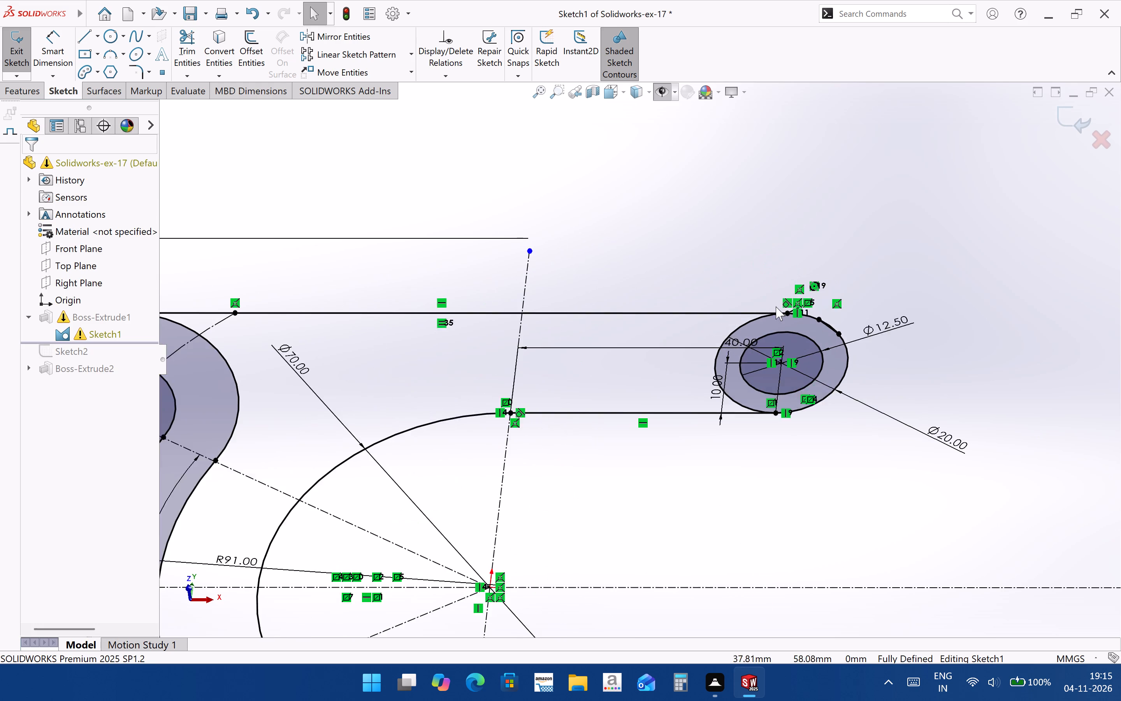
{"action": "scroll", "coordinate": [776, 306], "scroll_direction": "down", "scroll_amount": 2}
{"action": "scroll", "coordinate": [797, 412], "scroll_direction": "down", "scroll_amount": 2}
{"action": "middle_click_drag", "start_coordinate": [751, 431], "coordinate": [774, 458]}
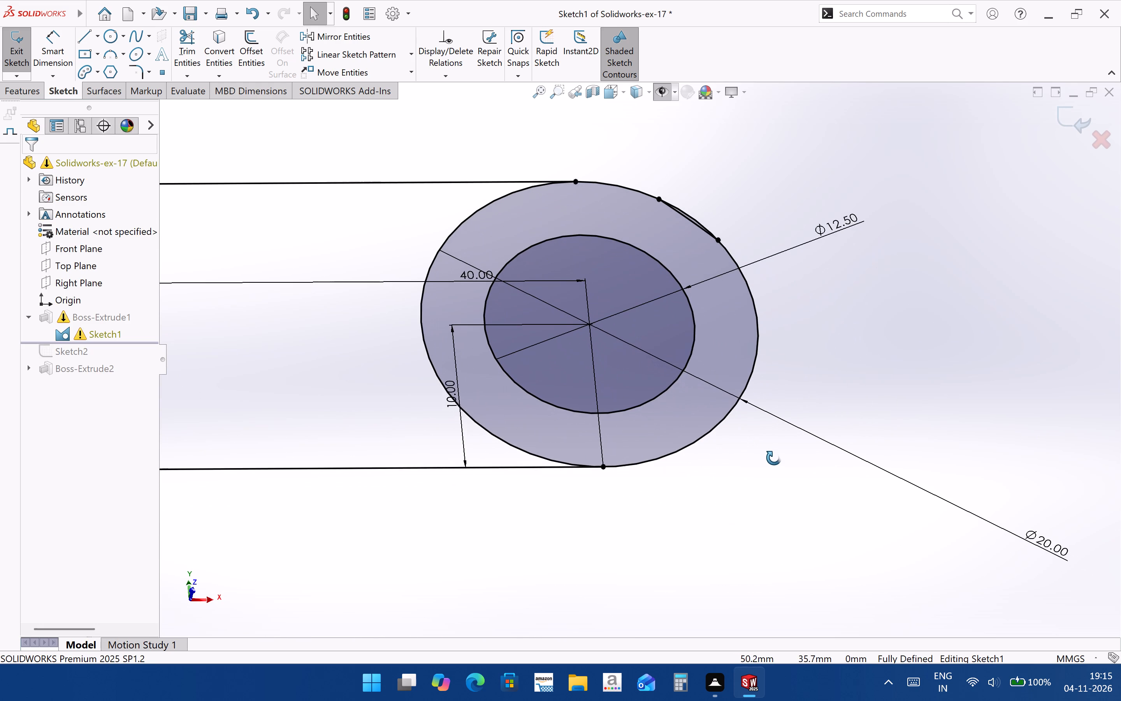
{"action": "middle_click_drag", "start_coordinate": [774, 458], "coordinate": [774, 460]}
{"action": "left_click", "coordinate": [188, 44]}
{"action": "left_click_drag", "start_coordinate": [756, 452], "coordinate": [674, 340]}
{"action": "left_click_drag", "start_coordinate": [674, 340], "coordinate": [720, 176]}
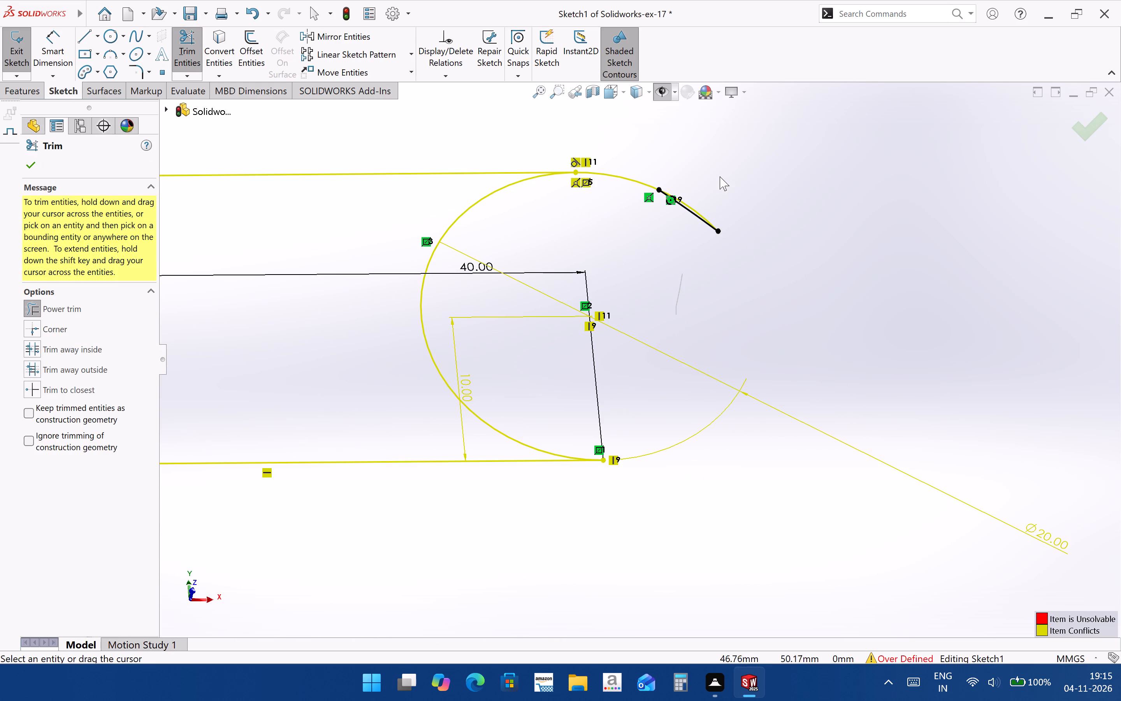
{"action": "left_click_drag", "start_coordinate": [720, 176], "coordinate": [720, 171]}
Undo the arm-end trims and the earlier Sketch1 changes back to the plate with rounded, holed arm ends.
{"action": "triple_click", "coordinate": [247, 9]}
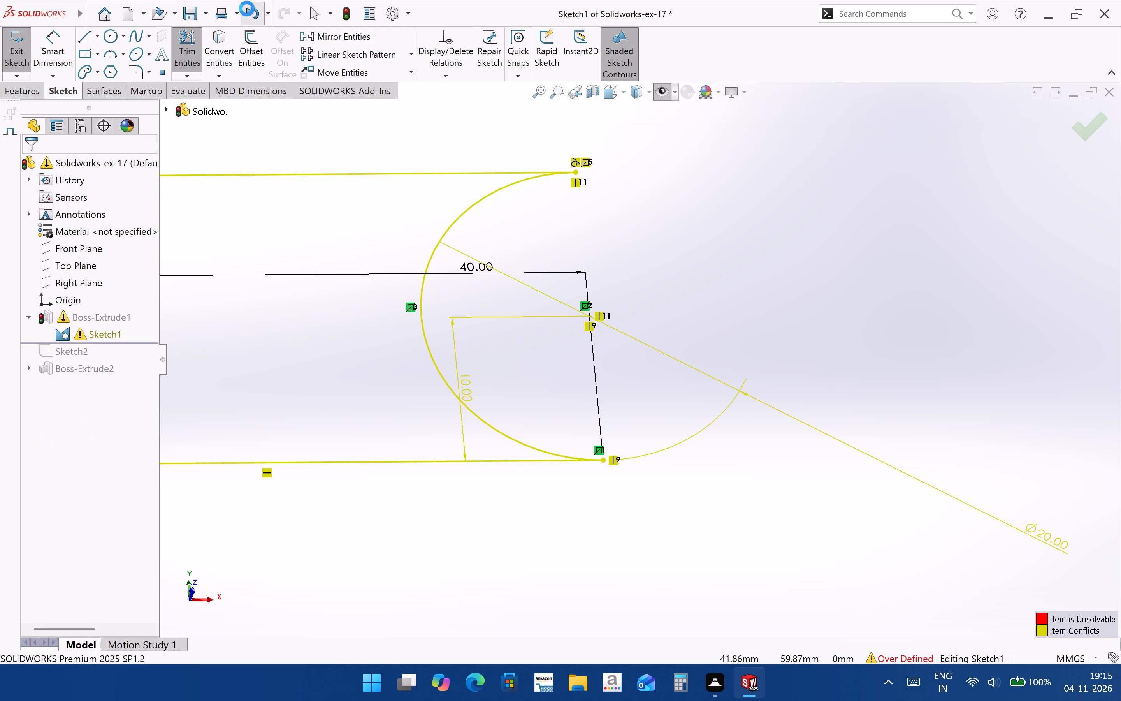
{"action": "triple_click", "coordinate": [247, 9]}
{"action": "triple_click", "coordinate": [247, 9]}
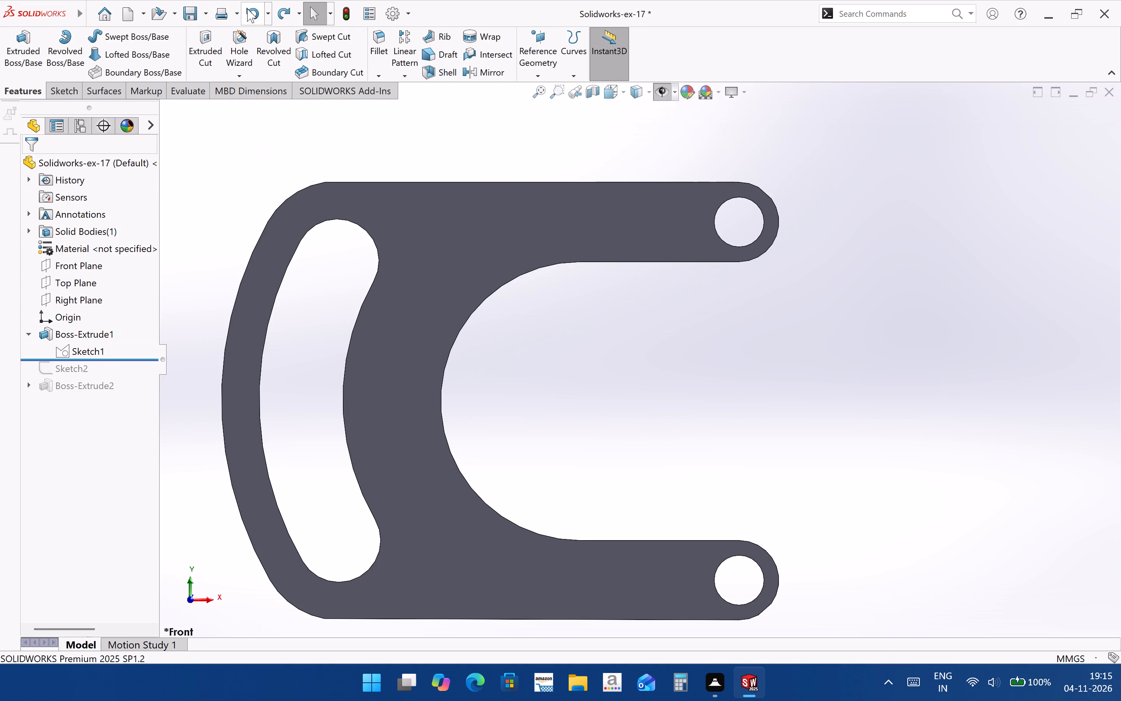
Examine the restored plate's rounded, holed arm ends from several angles.
{"action": "left_click", "coordinate": [1006, 436]}
{"action": "scroll", "coordinate": [731, 433], "scroll_direction": "up", "scroll_amount": 2}
{"action": "middle_click_drag", "start_coordinate": [727, 431], "coordinate": [613, 498]}
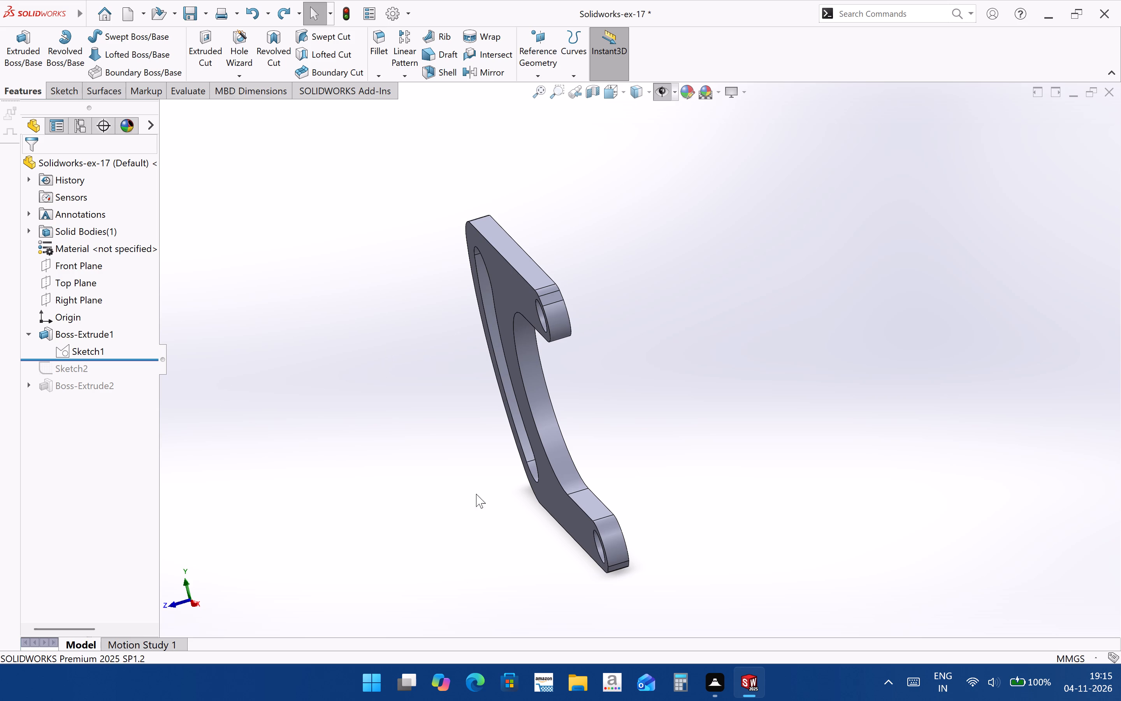
{"action": "scroll", "coordinate": [531, 250], "scroll_direction": "down", "scroll_amount": 6}
{"action": "middle_click_drag", "start_coordinate": [589, 394], "coordinate": [672, 420]}
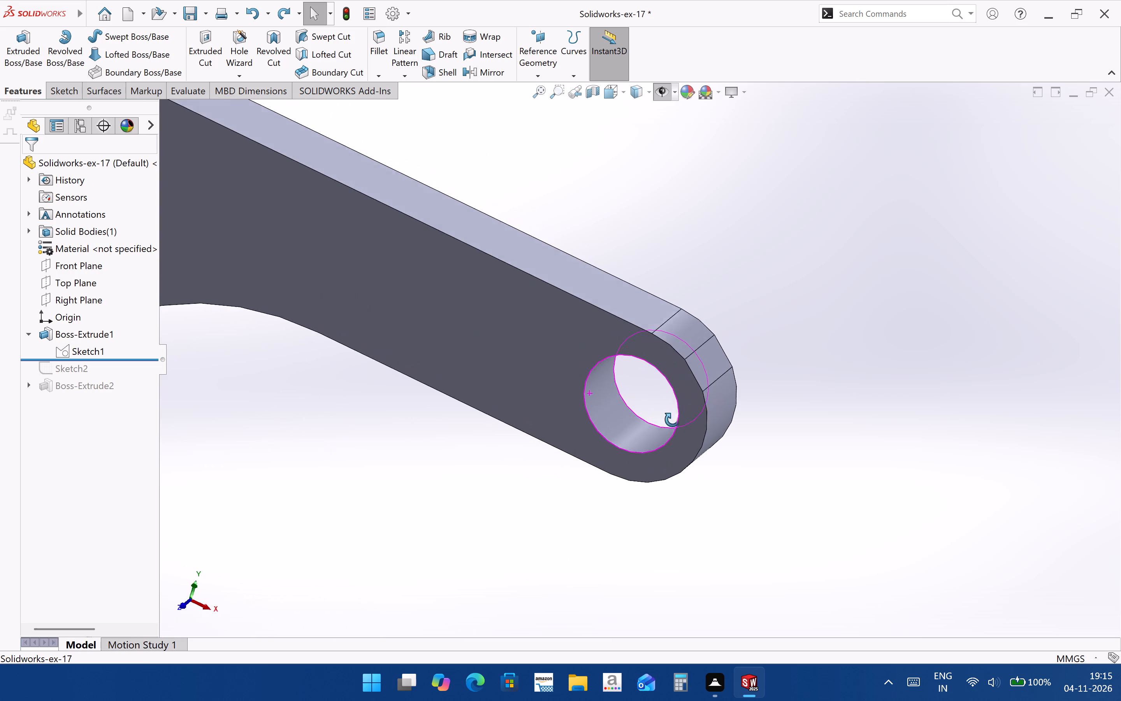
{"action": "middle_click_drag", "start_coordinate": [672, 420], "coordinate": [487, 484]}
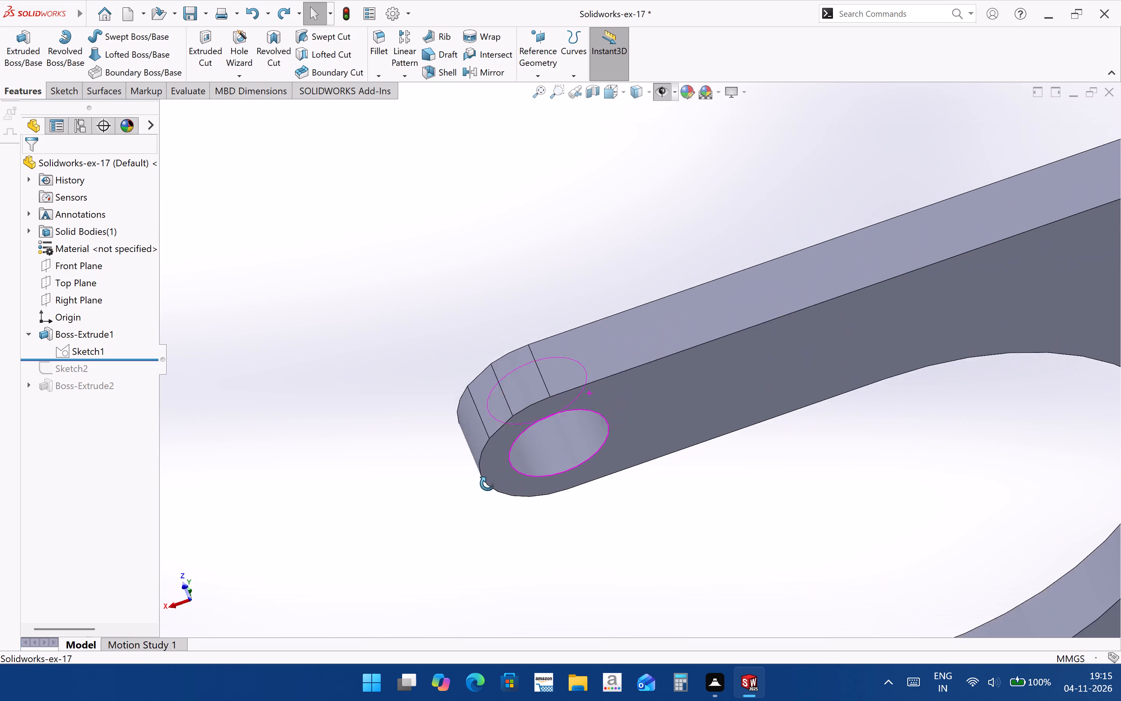
{"action": "middle_click_drag", "start_coordinate": [487, 484], "coordinate": [564, 630]}
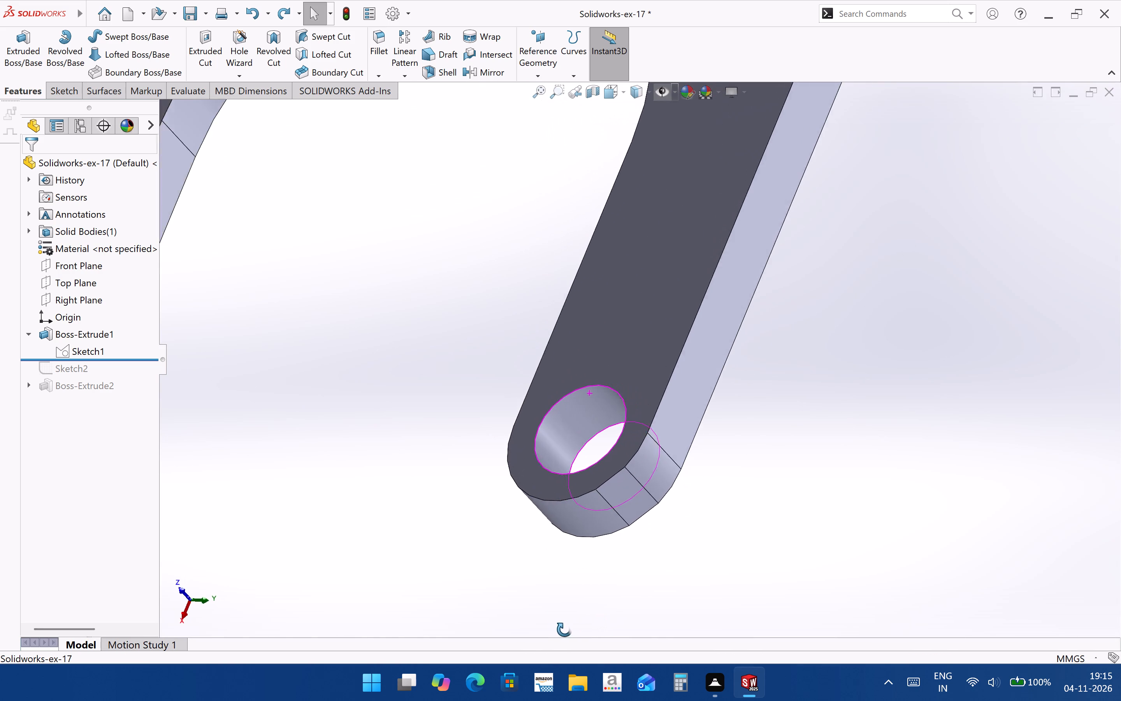
{"action": "middle_click_drag", "start_coordinate": [564, 630], "coordinate": [712, 423]}
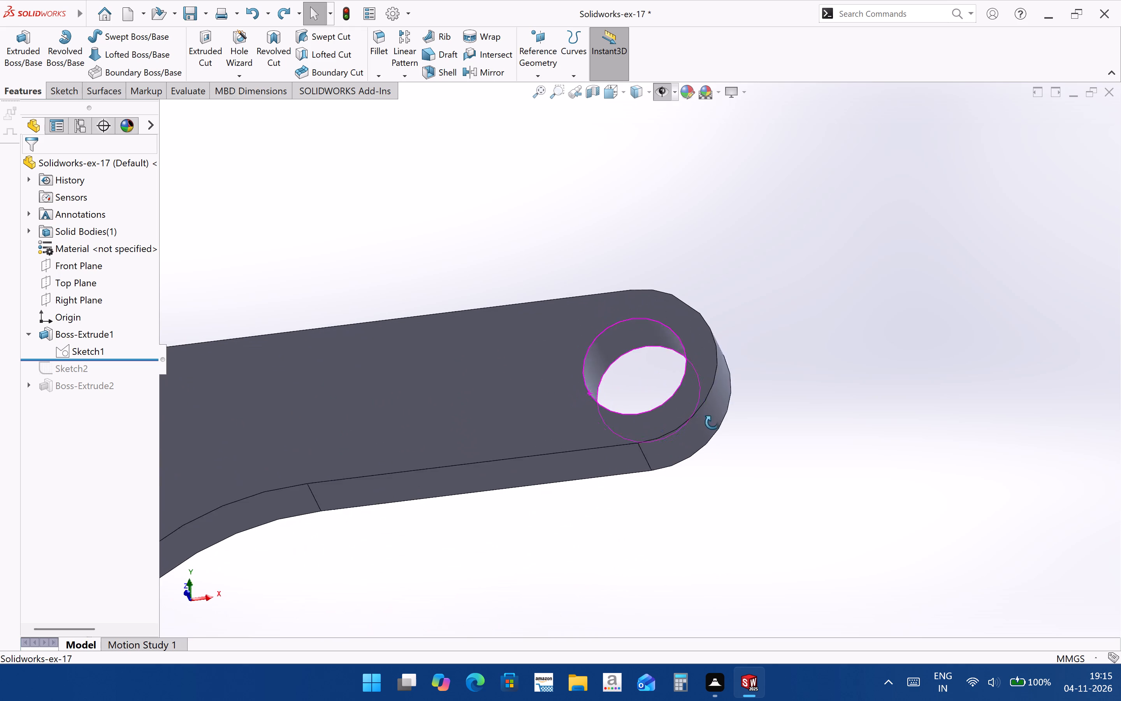
{"action": "middle_click_drag", "start_coordinate": [712, 423], "coordinate": [727, 460]}
{"action": "scroll", "coordinate": [724, 458], "scroll_direction": "up", "scroll_amount": 11}
{"action": "scroll", "coordinate": [690, 467], "scroll_direction": "down", "scroll_amount": 2}
{"action": "left_click", "coordinate": [674, 480]}
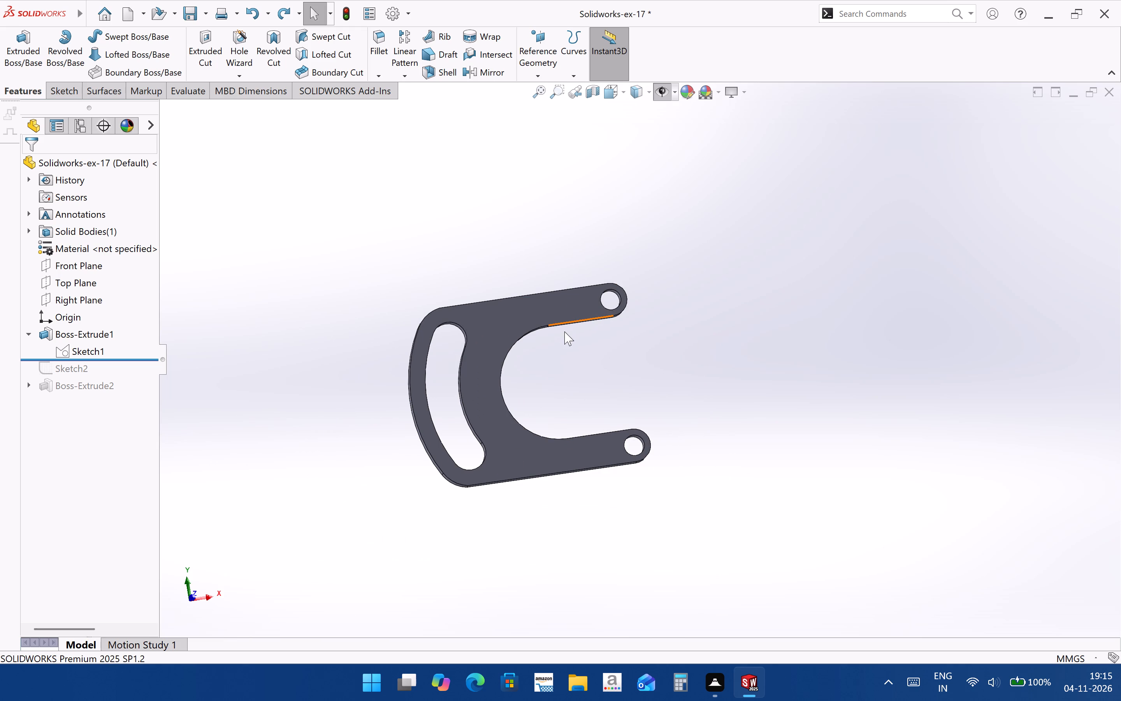
{"action": "left_click", "coordinate": [713, 357]}
Start a sketch on the plate's front face and draw concentric circles of radius 6.25 and 10 mm at the upper arm's hole.
{"action": "left_click", "coordinate": [587, 296]}
{"action": "left_click", "coordinate": [637, 275]}
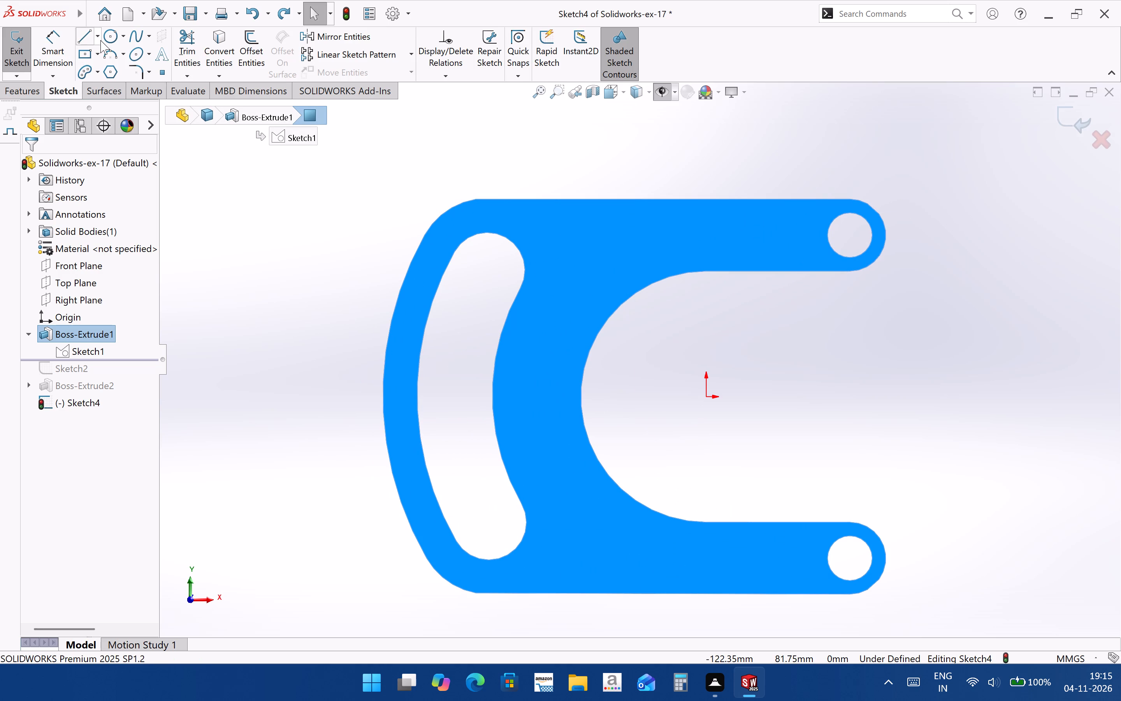
{"action": "left_click", "coordinate": [100, 40]}
{"action": "left_click", "coordinate": [102, 40]}
{"action": "scroll", "coordinate": [818, 337], "scroll_direction": "up", "scroll_amount": 2}
{"action": "scroll", "coordinate": [831, 249], "scroll_direction": "down", "scroll_amount": 3}
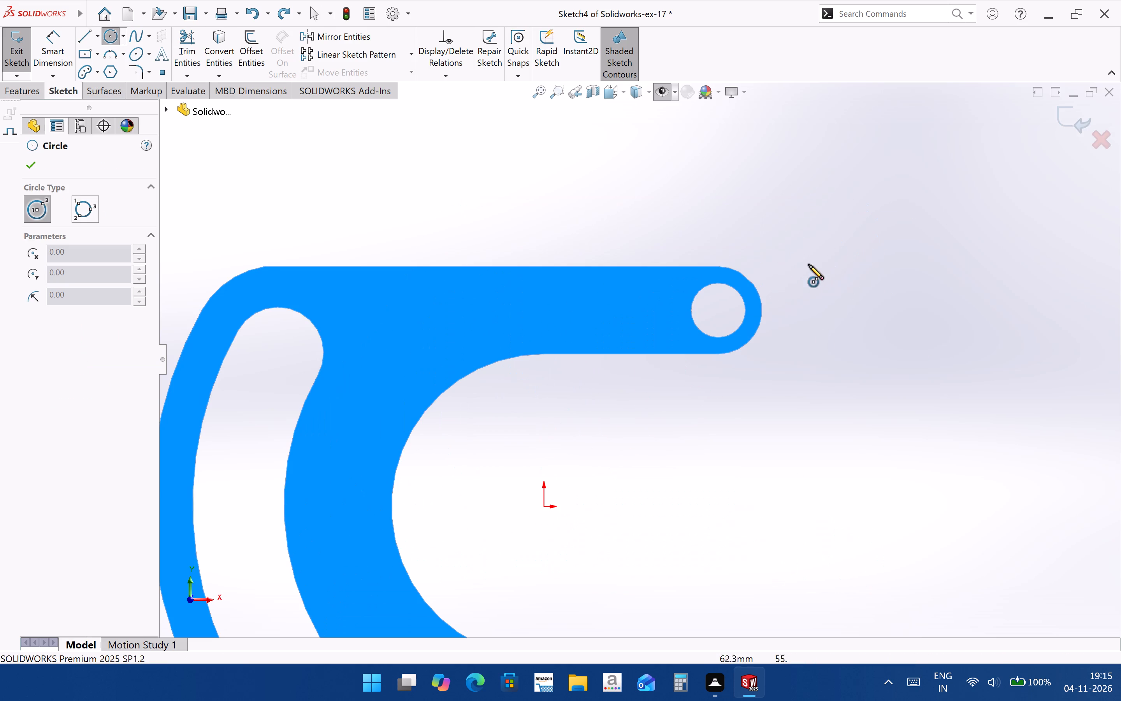
{"action": "left_click", "coordinate": [719, 310]}
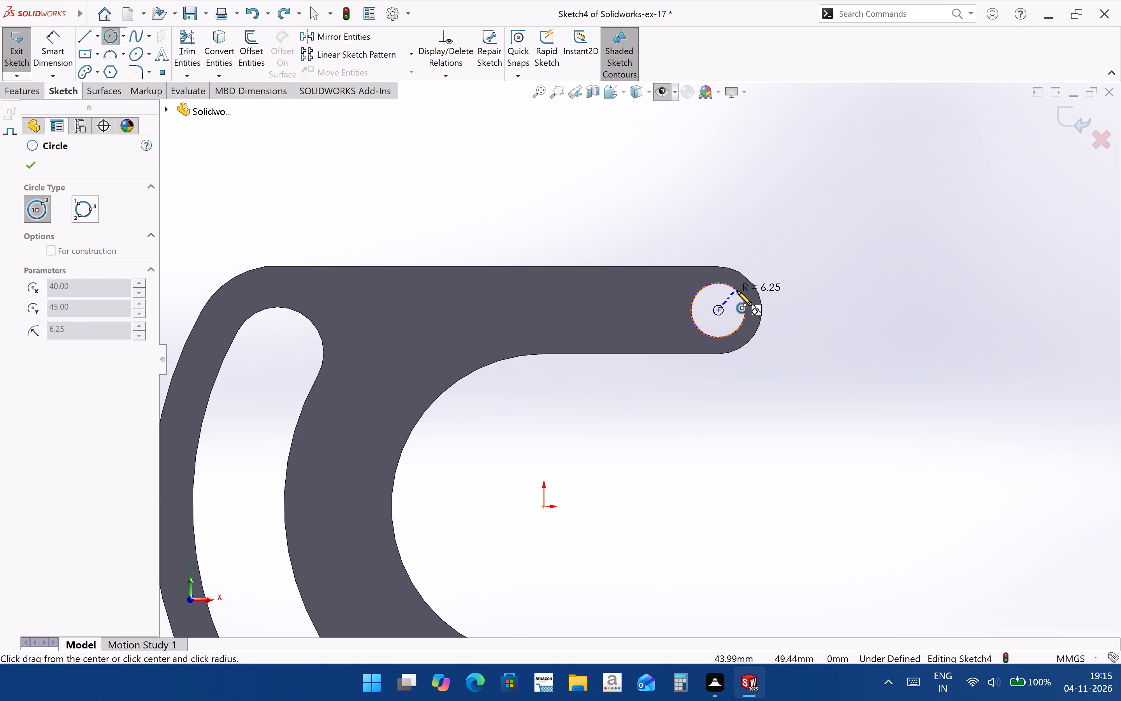
{"action": "left_click", "coordinate": [737, 291]}
{"action": "left_click", "coordinate": [719, 311]}
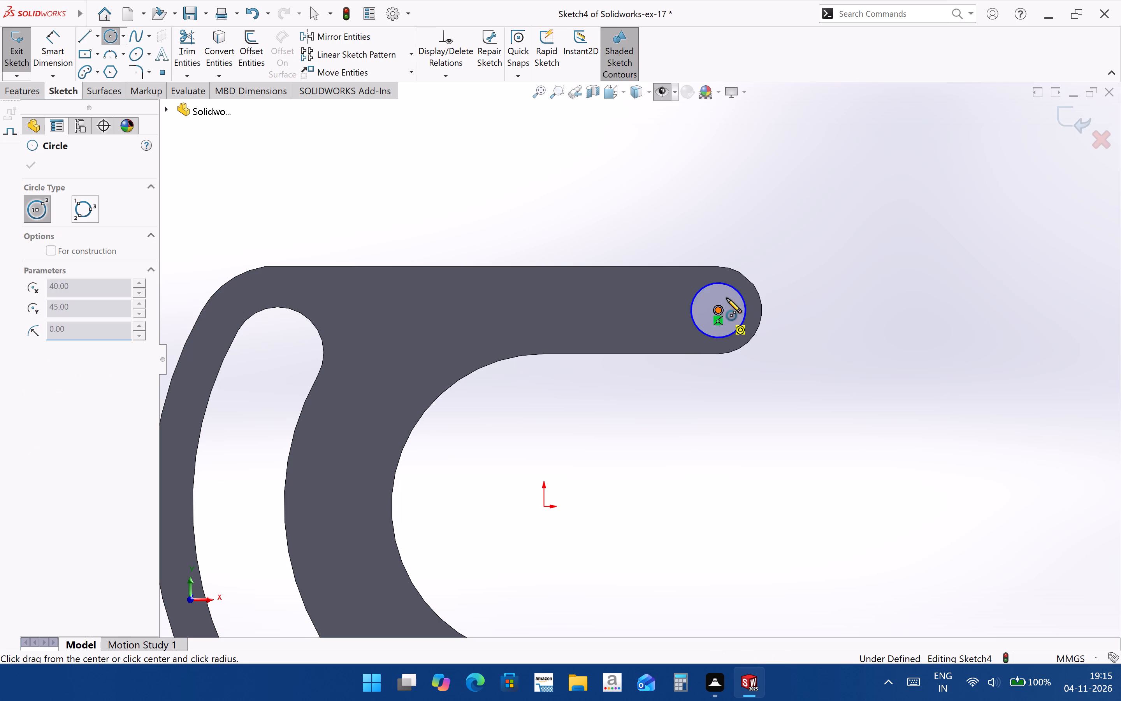
{"action": "left_click", "coordinate": [753, 284]}
Draw concentric circles of radius 6.25 and 10 mm centred on the lower arm's hole.
{"action": "scroll", "coordinate": [743, 383], "scroll_direction": "up", "scroll_amount": 3}
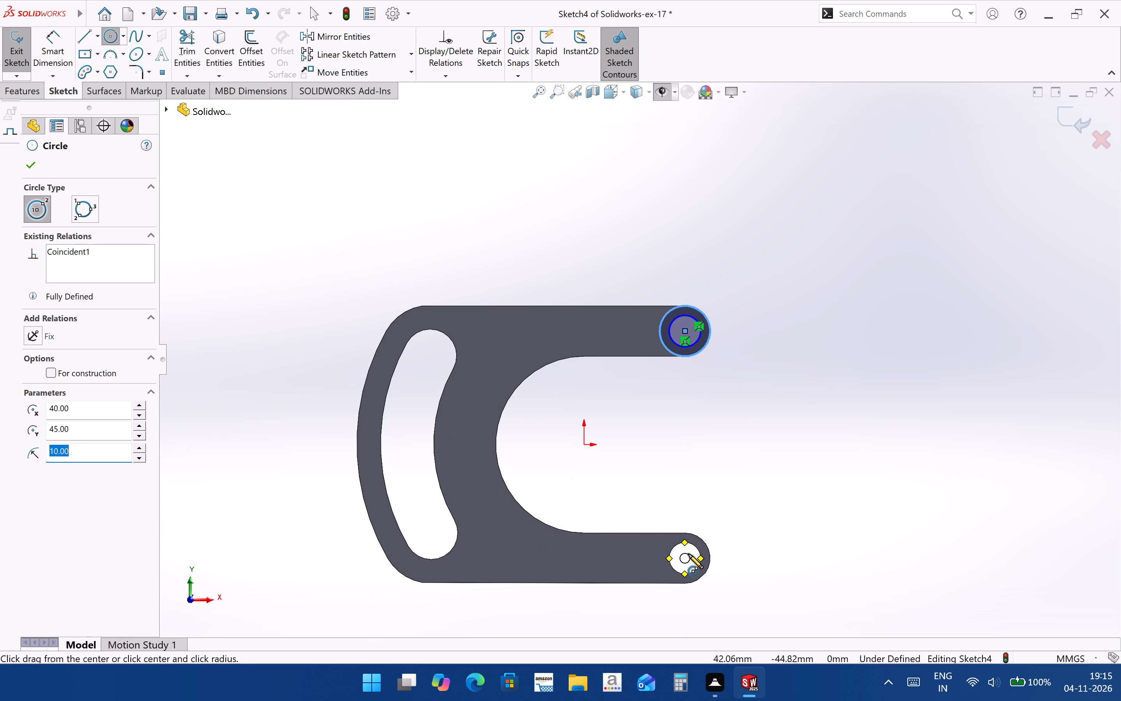
{"action": "left_click", "coordinate": [686, 558]}
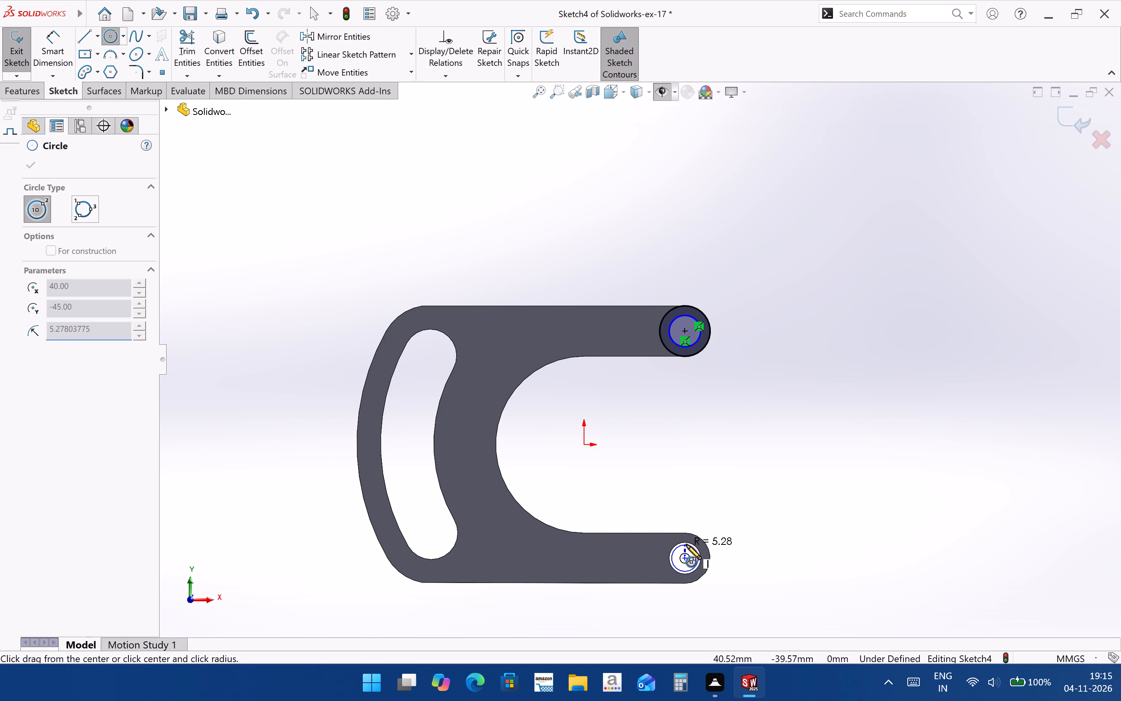
{"action": "left_click", "coordinate": [689, 542]}
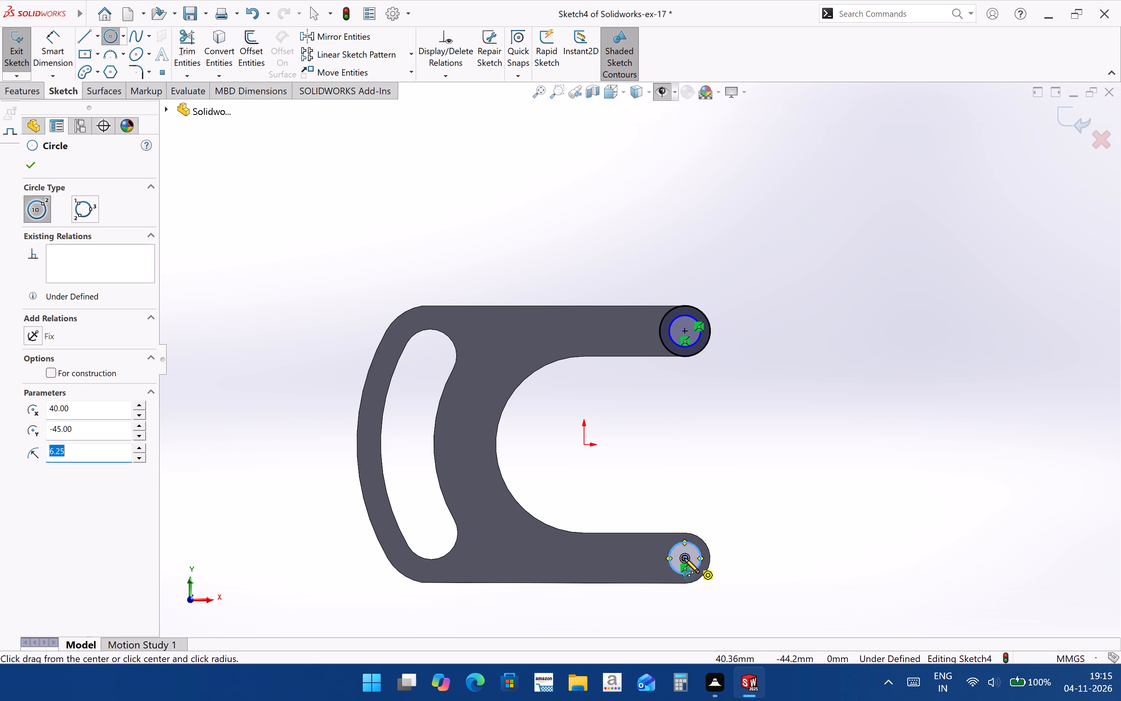
{"action": "scroll", "coordinate": [703, 559], "scroll_direction": "down", "scroll_amount": 6}
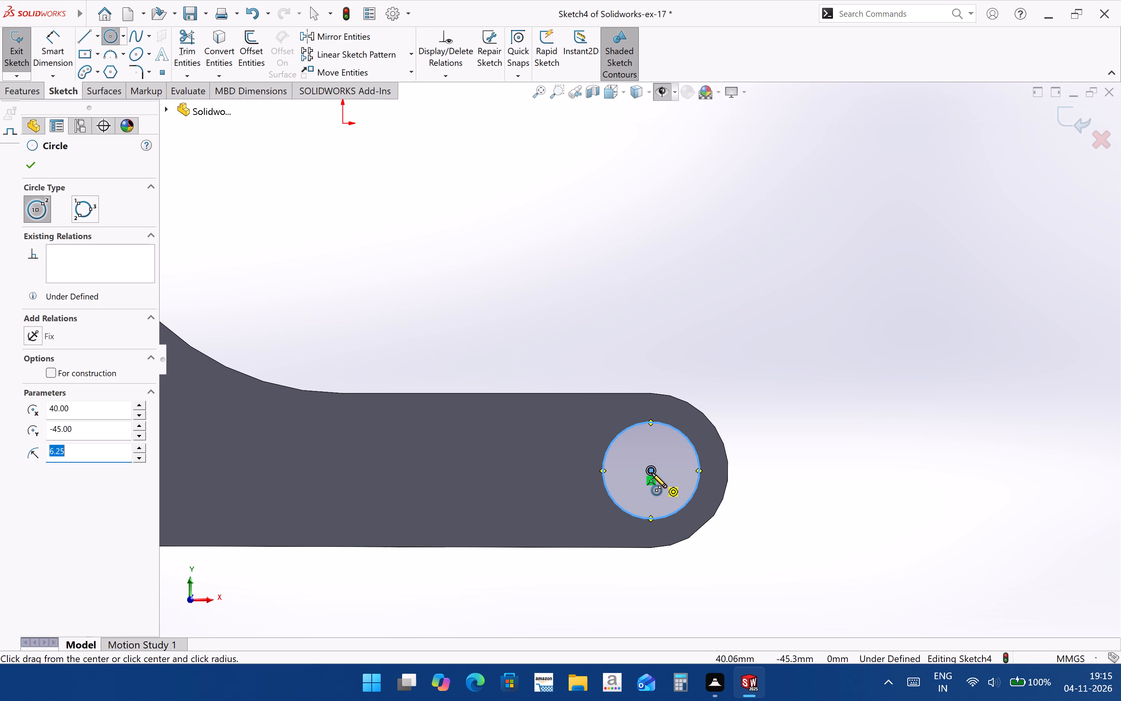
{"action": "left_click", "coordinate": [652, 473]}
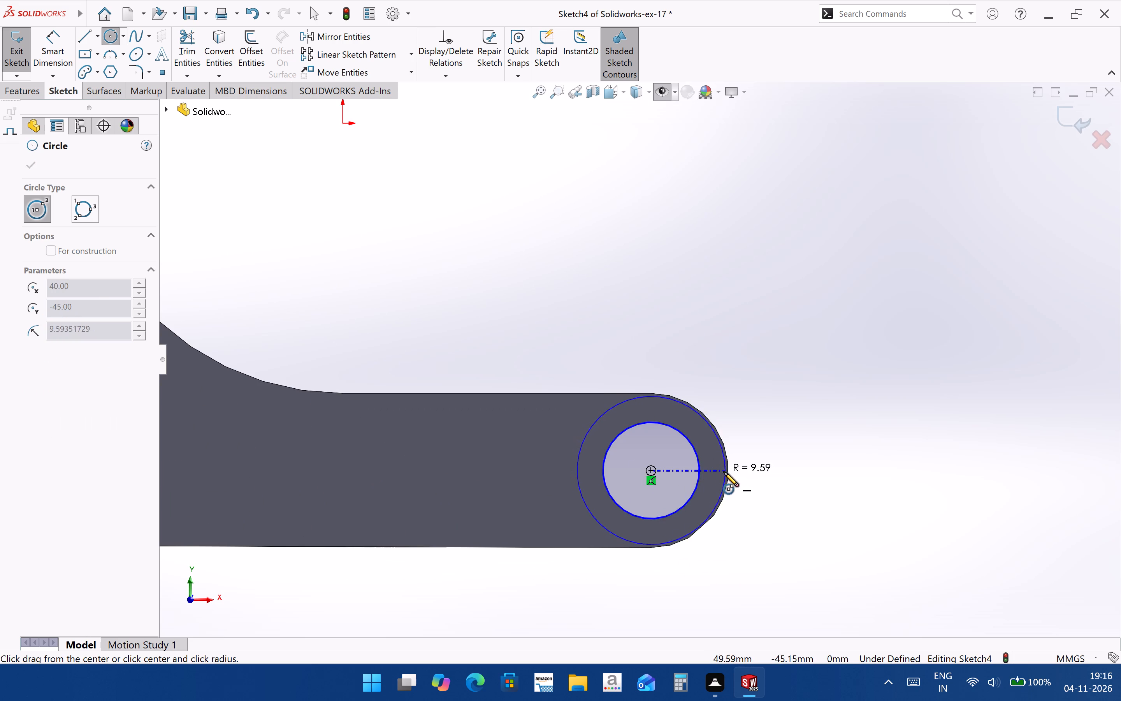
{"action": "scroll", "coordinate": [729, 479], "scroll_direction": "down", "scroll_amount": 3}
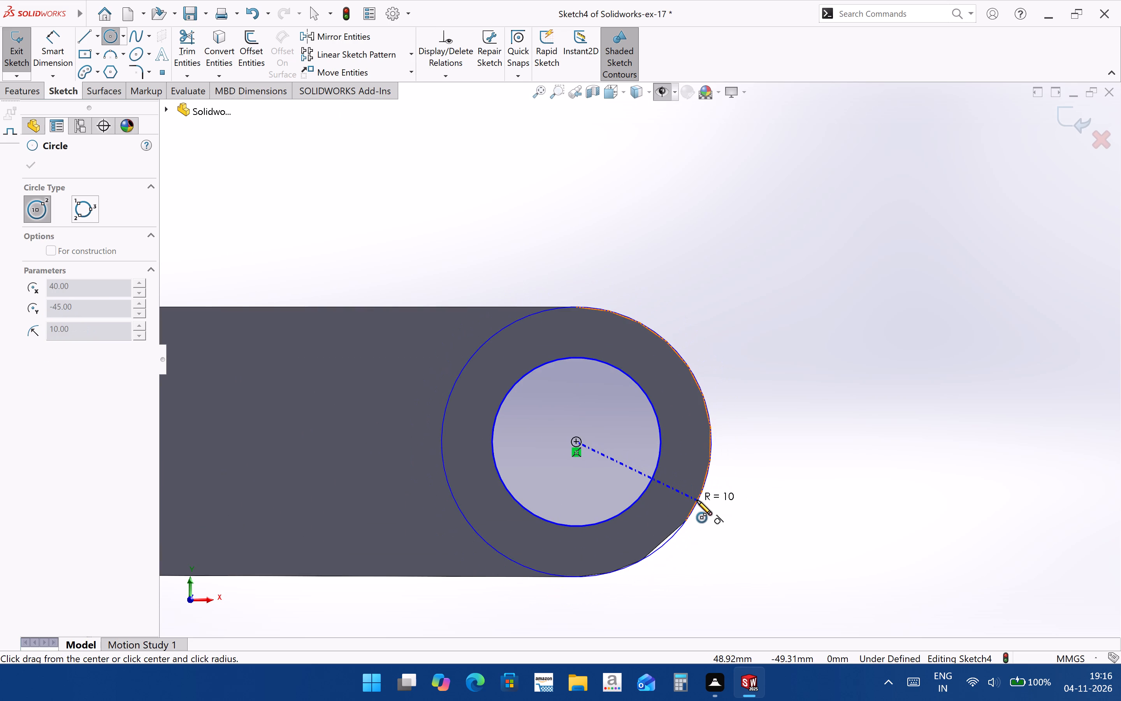
{"action": "left_click", "coordinate": [697, 500]}
{"action": "scroll", "coordinate": [699, 510], "scroll_direction": "up", "scroll_amount": 2}
{"action": "scroll", "coordinate": [624, 405], "scroll_direction": "down", "scroll_amount": 3}
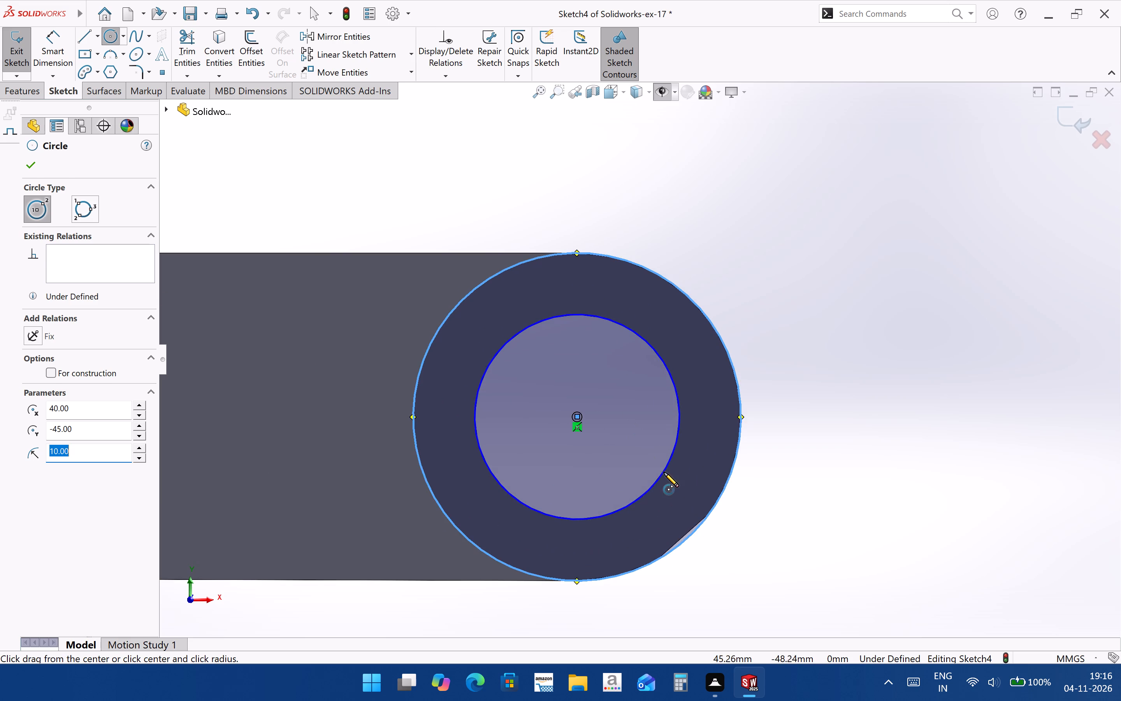
{"action": "key", "text": "Escape"}
Extrude the ring profiles at both arm ends 3 mm blind from the front face, merged with the plate.
{"action": "scroll", "coordinate": [666, 475], "scroll_direction": "up", "scroll_amount": 3}
{"action": "middle_click_drag", "start_coordinate": [666, 475], "coordinate": [614, 453]}
{"action": "scroll", "coordinate": [608, 473], "scroll_direction": "up", "scroll_amount": 2}
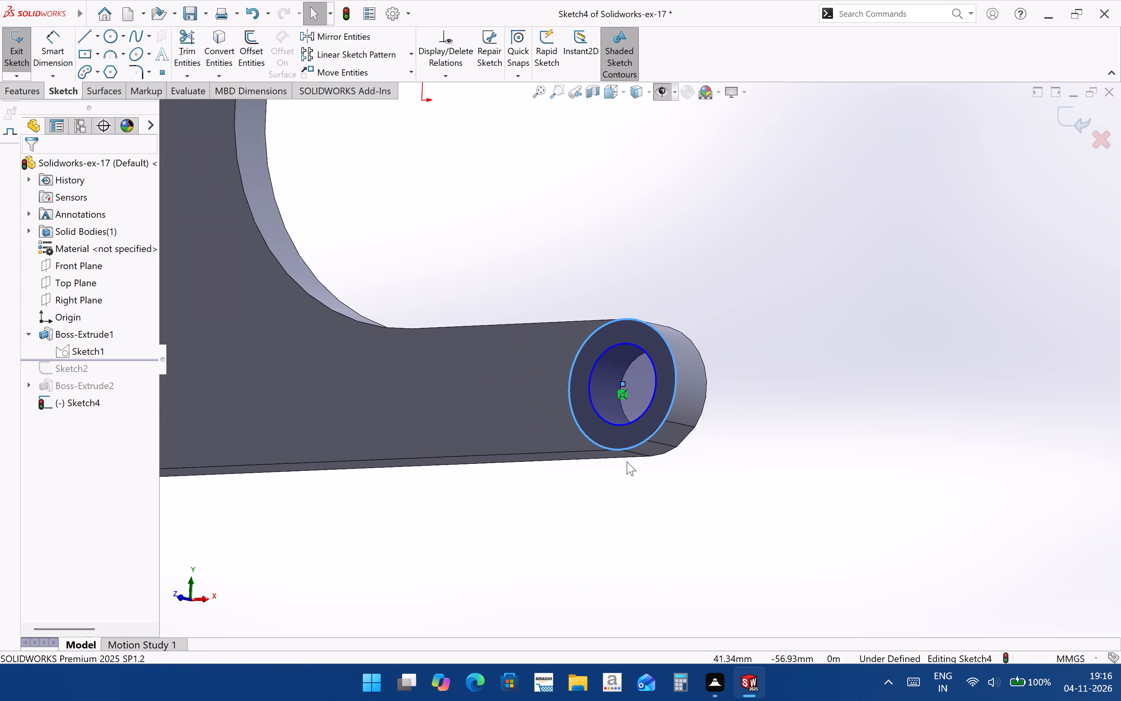
{"action": "scroll", "coordinate": [627, 461], "scroll_direction": "up", "scroll_amount": 3}
{"action": "left_click", "coordinate": [37, 88]}
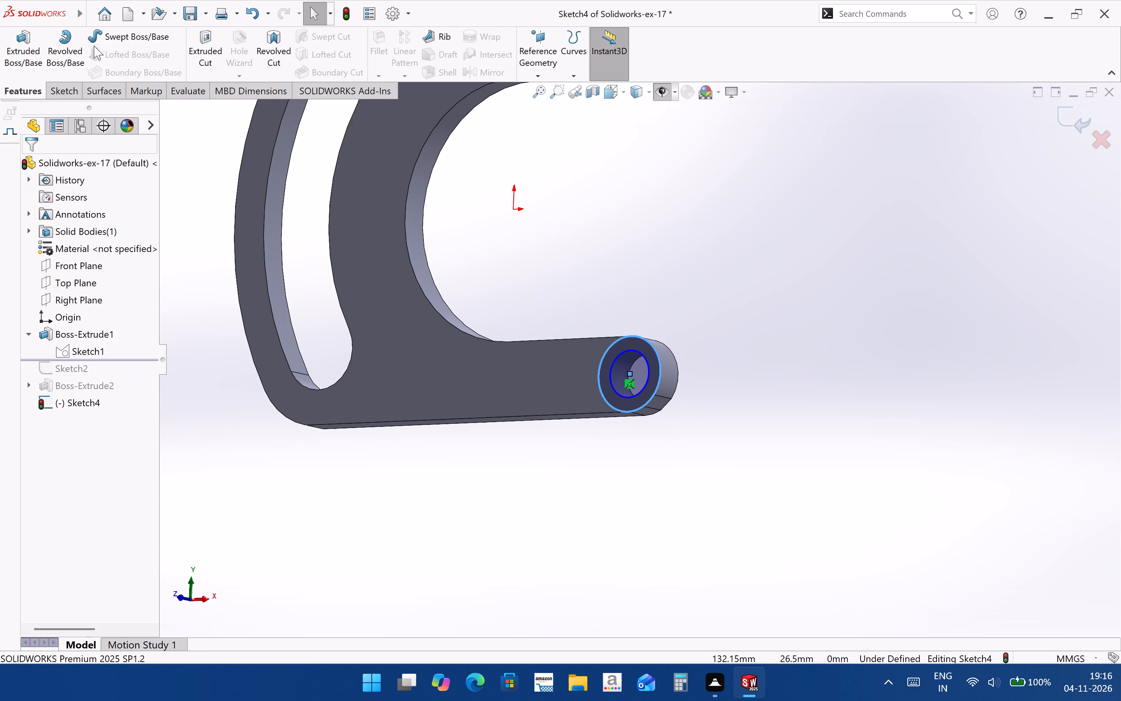
{"action": "left_click", "coordinate": [24, 44]}
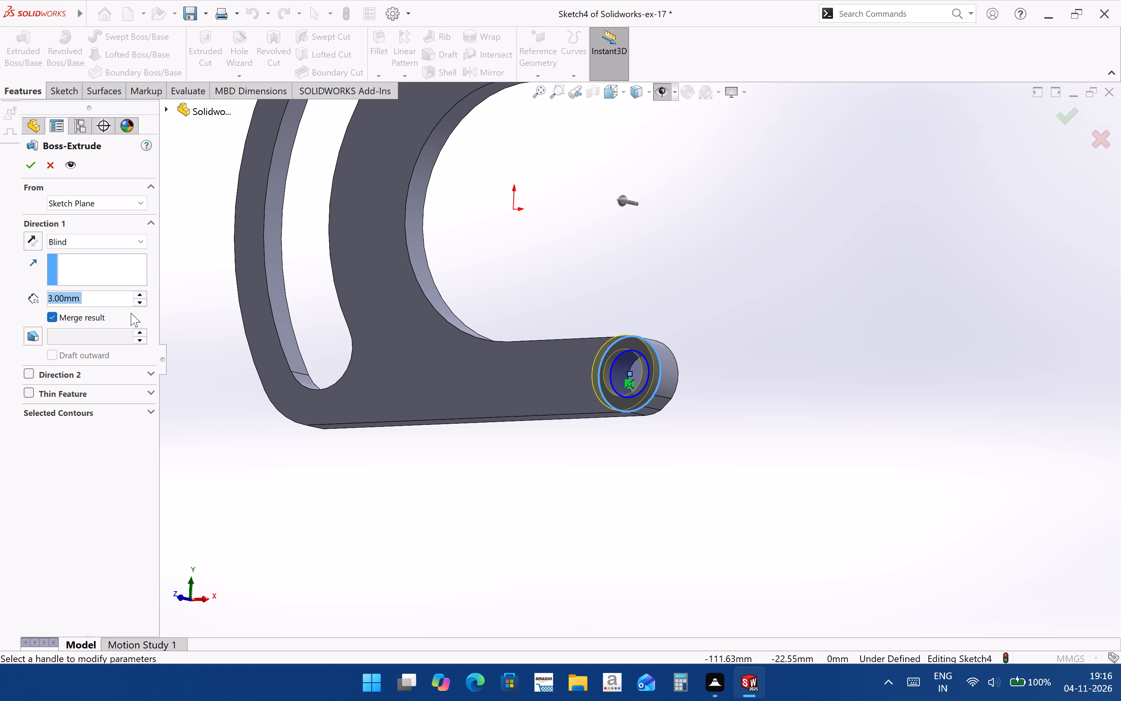
{"action": "key", "text": "Return"}
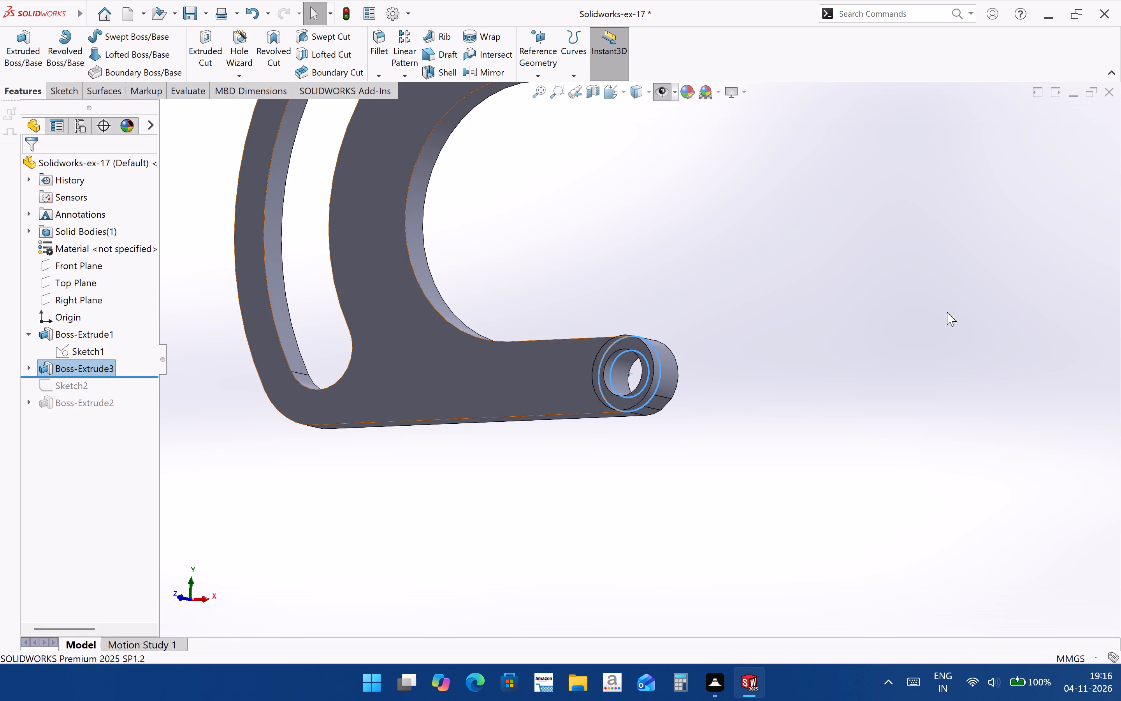
Examine the extruded rings on both arm ends from several angles.
{"action": "left_click", "coordinate": [947, 312]}
{"action": "scroll", "coordinate": [670, 337], "scroll_direction": "down", "scroll_amount": 4}
{"action": "middle_click_drag", "start_coordinate": [582, 403], "coordinate": [614, 186]}
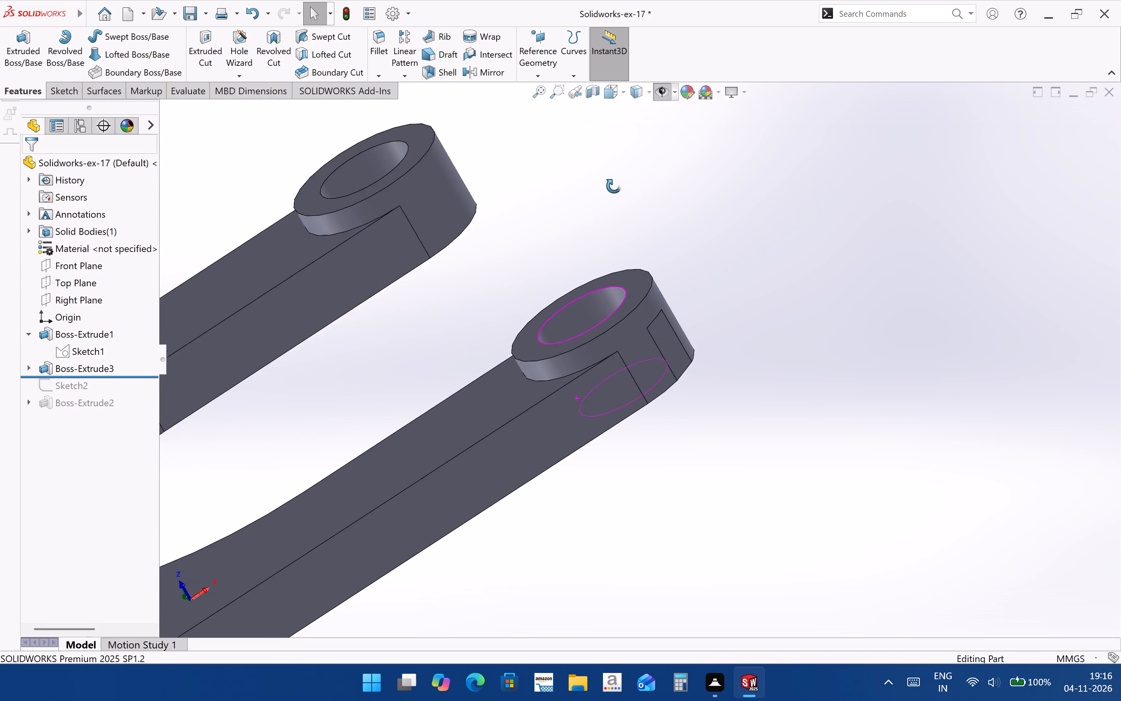
{"action": "middle_click_drag", "start_coordinate": [614, 186], "coordinate": [666, 430]}
{"action": "scroll", "coordinate": [777, 373], "scroll_direction": "up", "scroll_amount": 6}
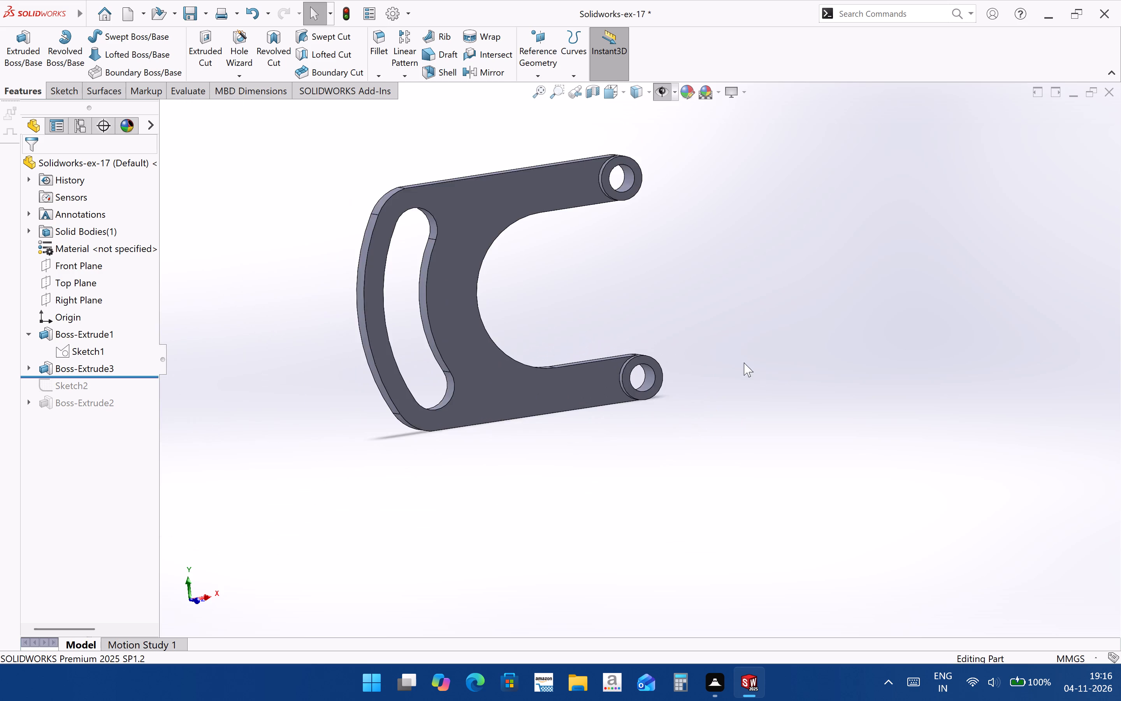
{"action": "scroll", "coordinate": [744, 363], "scroll_direction": "up", "scroll_amount": 2}
{"action": "scroll", "coordinate": [600, 144], "scroll_direction": "down", "scroll_amount": 6}
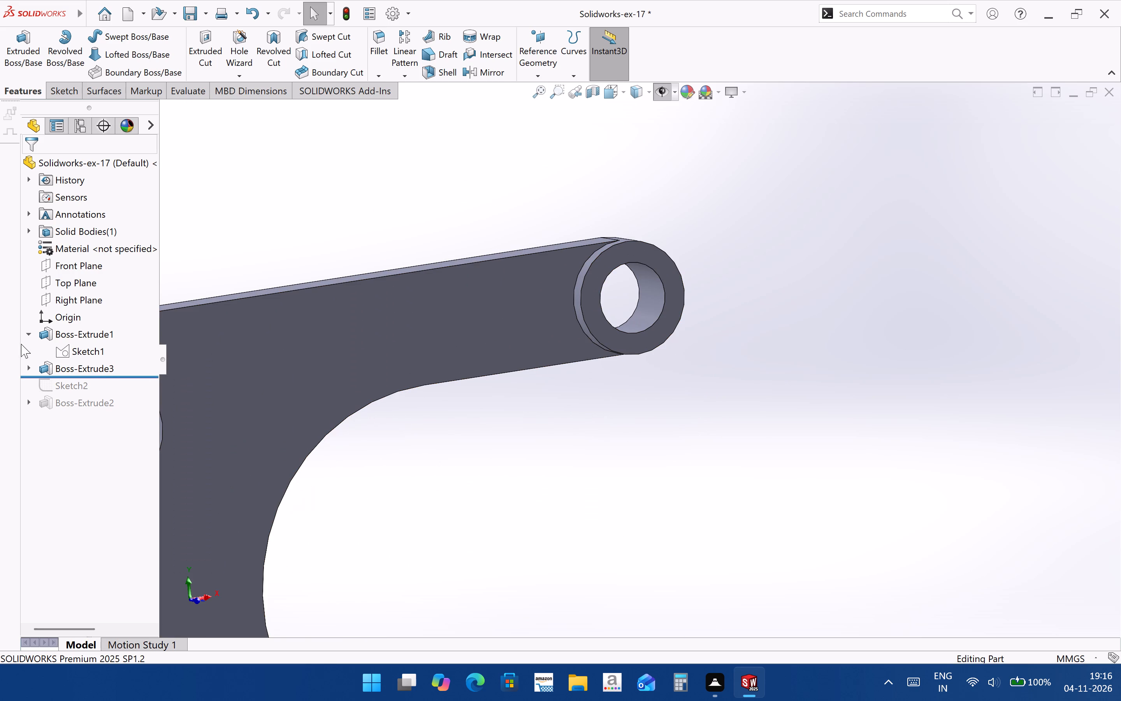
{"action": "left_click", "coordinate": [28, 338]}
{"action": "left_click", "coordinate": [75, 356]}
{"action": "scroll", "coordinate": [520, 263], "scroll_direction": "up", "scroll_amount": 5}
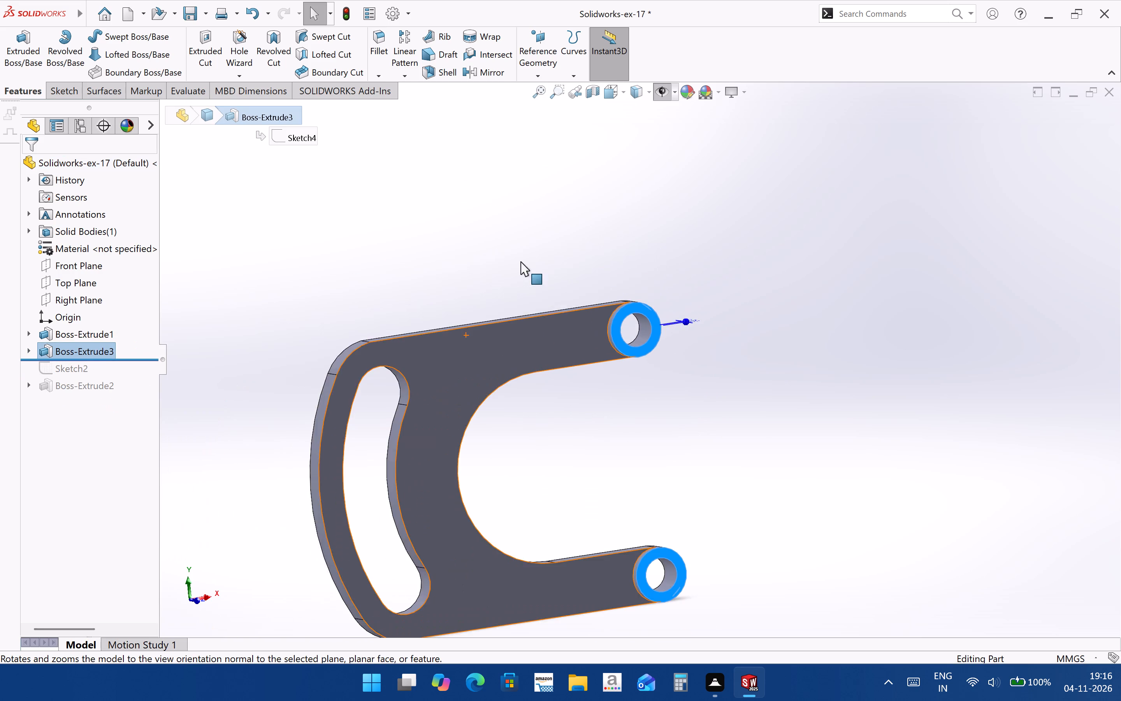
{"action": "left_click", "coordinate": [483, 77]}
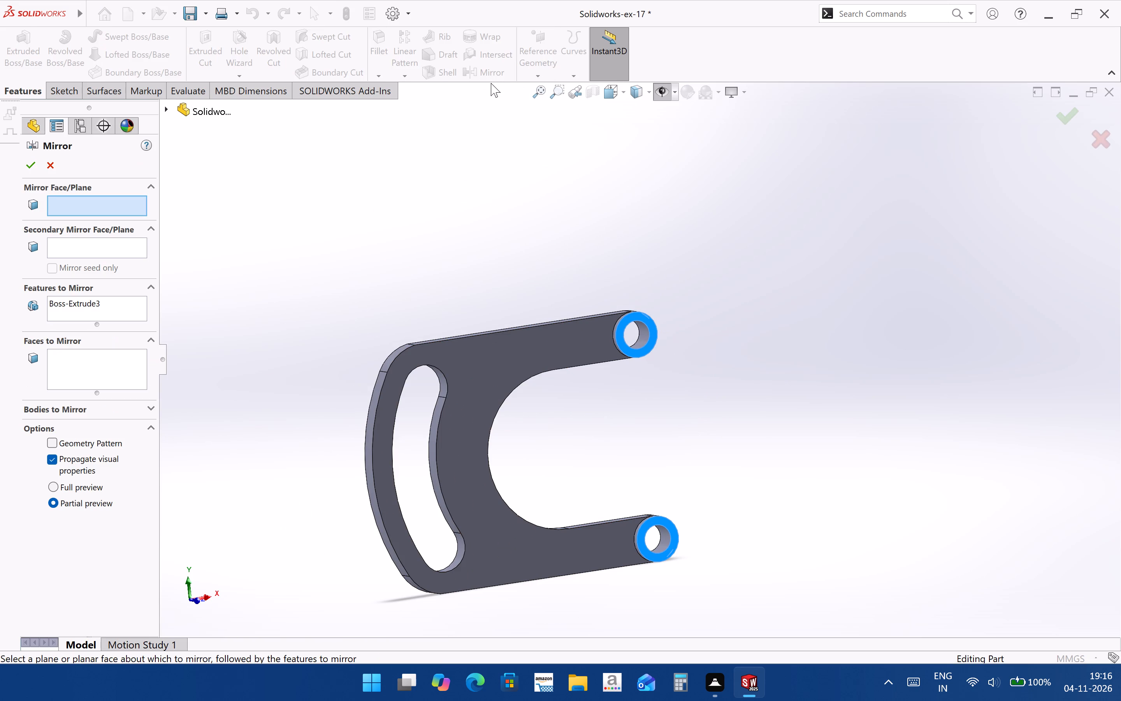
Turn off the hiding of all item types so reference planes can be displayed in the graphics area.
{"action": "left_click", "coordinate": [676, 95]}
{"action": "double_click", "coordinate": [663, 93]}
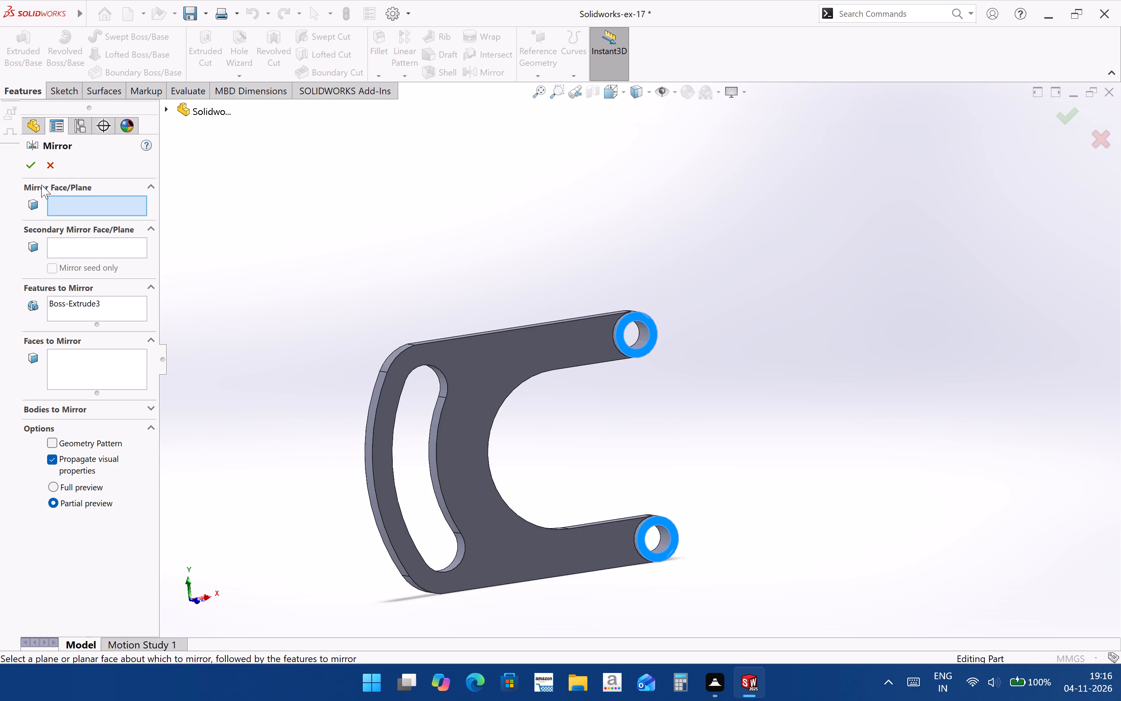
{"action": "left_click", "coordinate": [657, 87]}
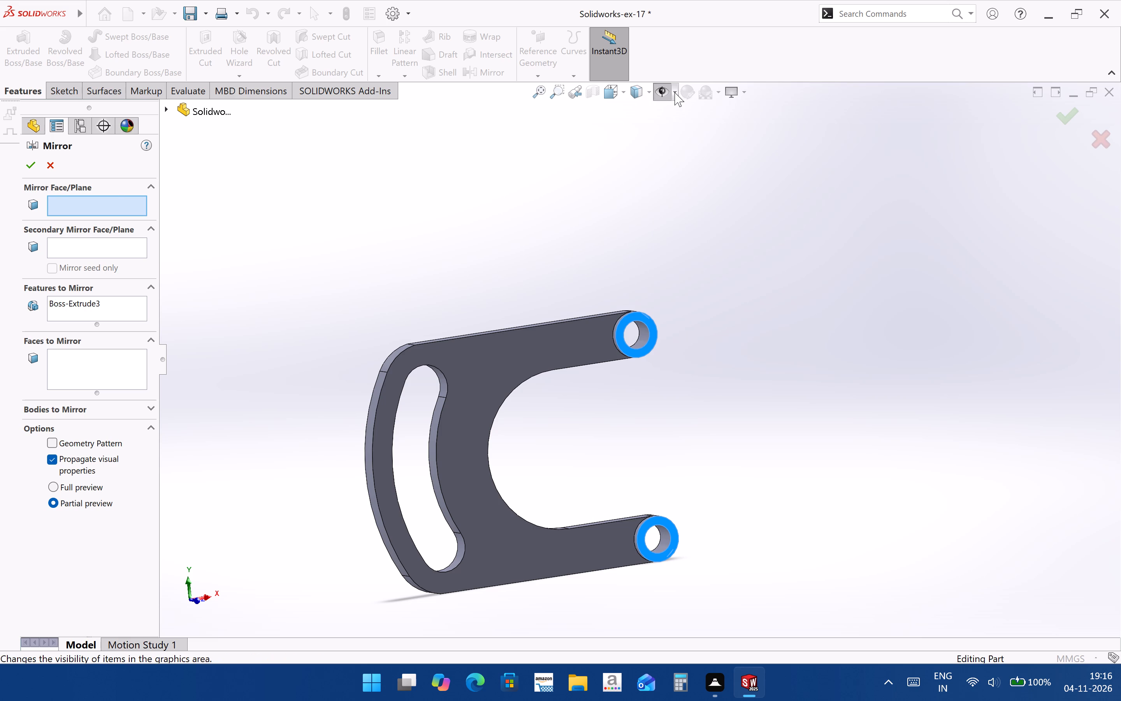
{"action": "left_click", "coordinate": [675, 92]}
{"action": "double_click", "coordinate": [668, 92]}
{"action": "left_click", "coordinate": [671, 97]}
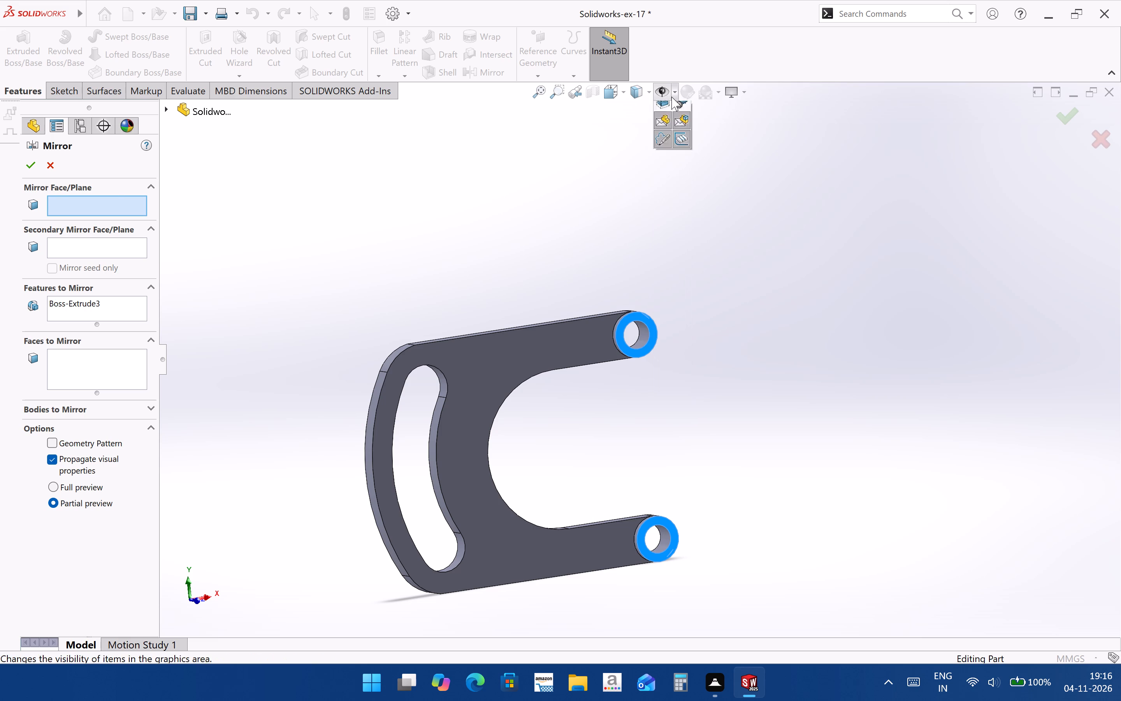
{"action": "left_click", "coordinate": [670, 113]}
{"action": "left_click", "coordinate": [661, 105]}
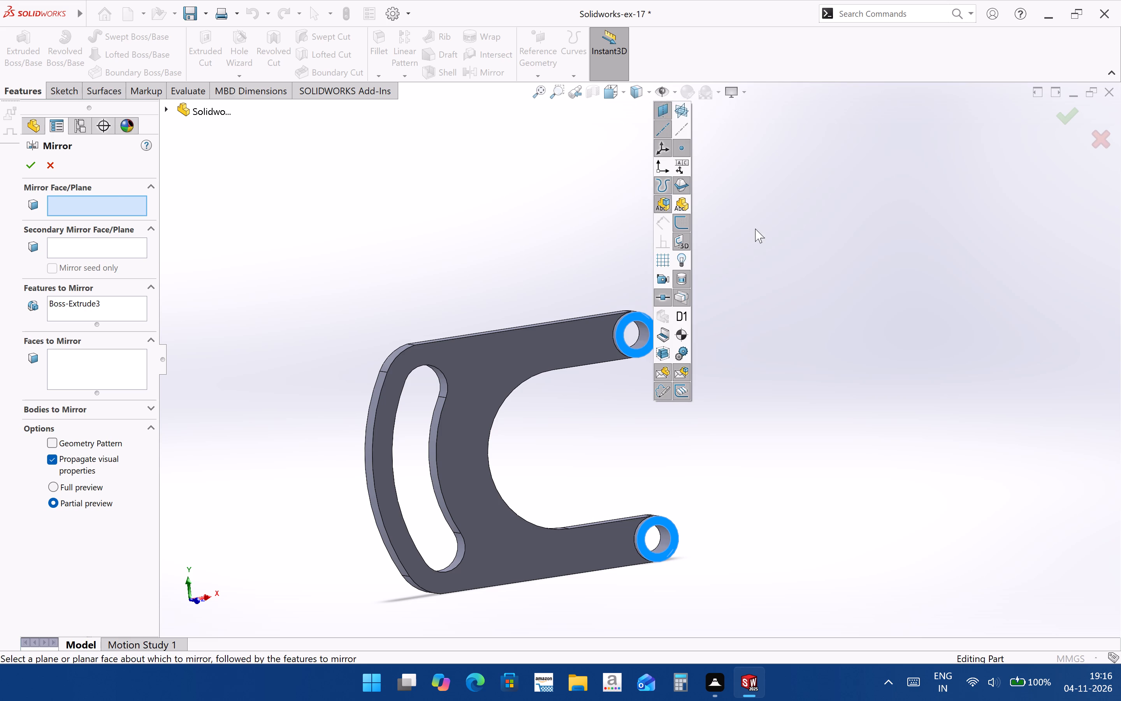
{"action": "left_click", "coordinate": [755, 229]}
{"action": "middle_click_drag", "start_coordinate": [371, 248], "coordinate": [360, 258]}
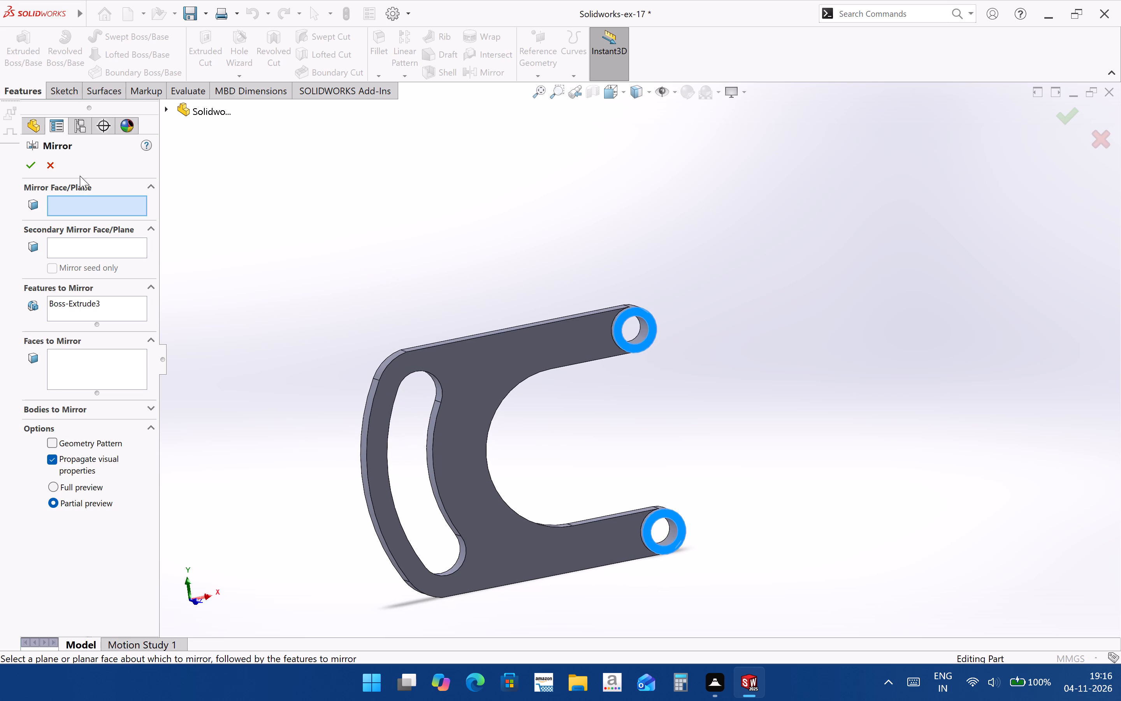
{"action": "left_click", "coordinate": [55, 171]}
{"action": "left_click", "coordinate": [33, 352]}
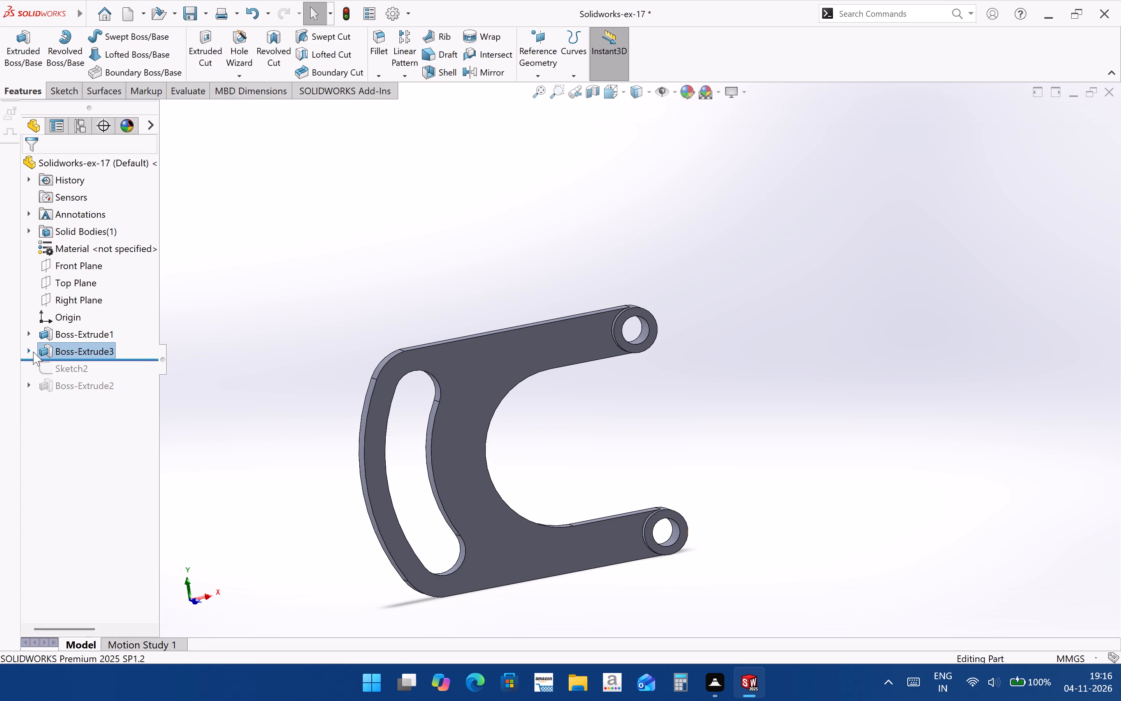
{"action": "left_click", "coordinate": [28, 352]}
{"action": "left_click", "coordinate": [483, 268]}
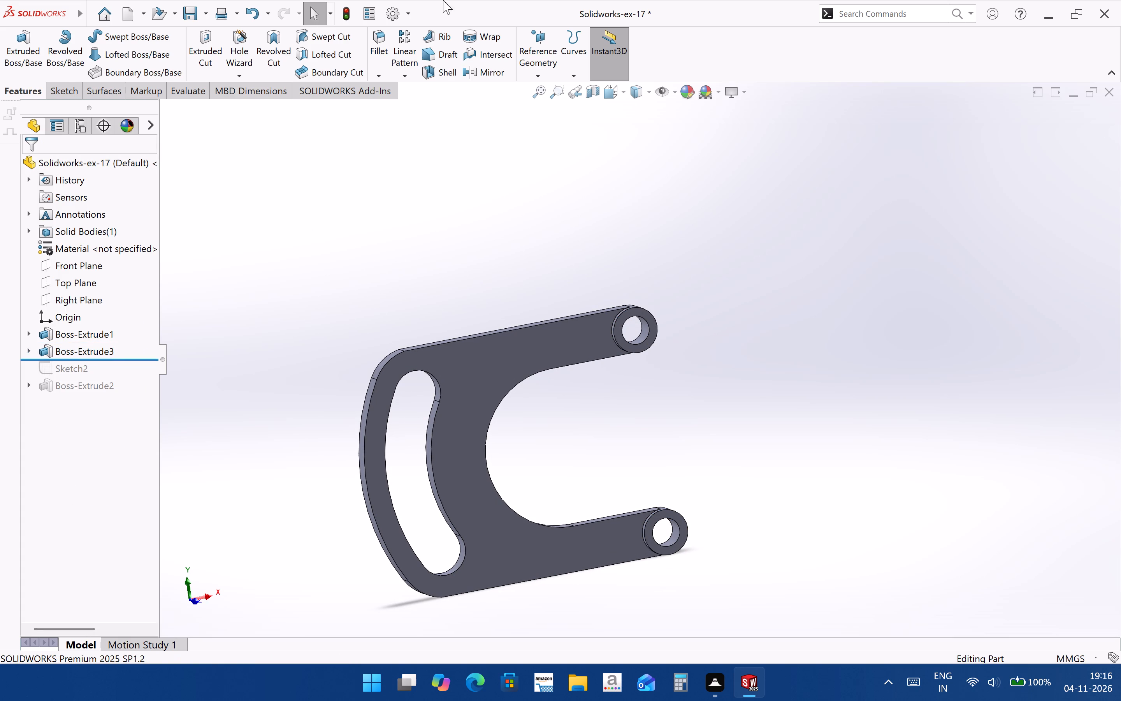
Create a mid-plane reference plane between the plate's front and back faces.
{"action": "scroll", "coordinate": [548, 372], "scroll_direction": "down", "scroll_amount": 3}
{"action": "middle_click_drag", "start_coordinate": [680, 304], "coordinate": [705, 346]}
{"action": "left_click", "coordinate": [617, 333]}
{"action": "middle_click_drag", "start_coordinate": [592, 328], "coordinate": [601, 332]}
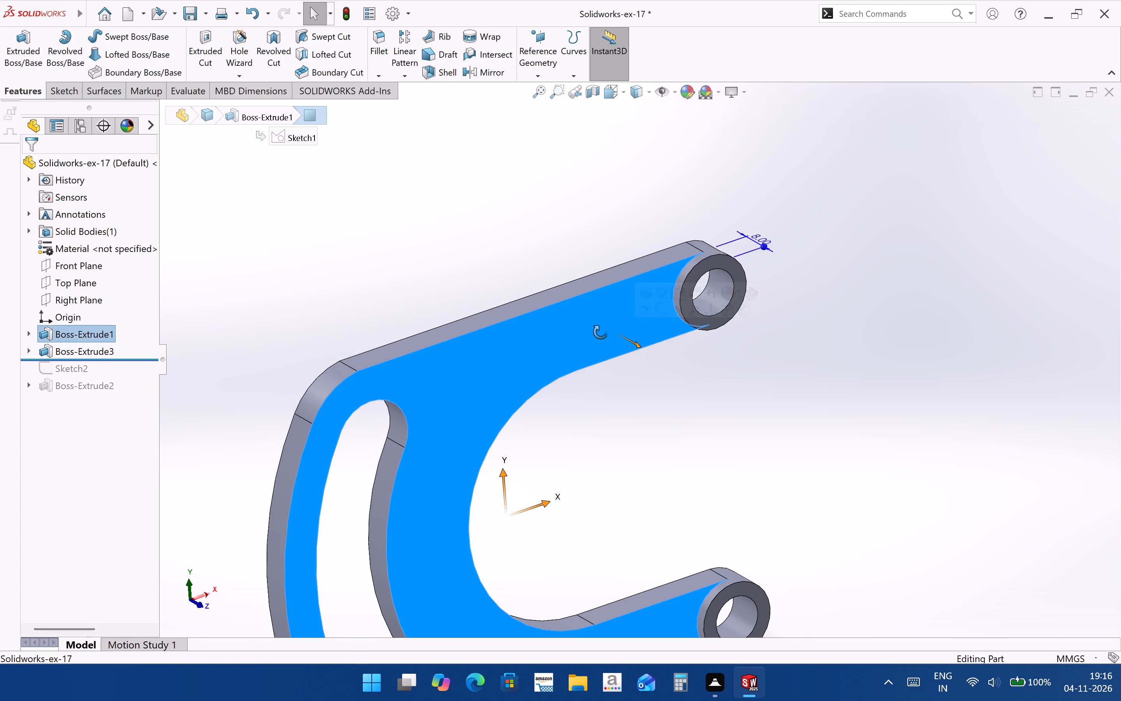
{"action": "middle_click_drag", "start_coordinate": [601, 332], "coordinate": [717, 424]}
{"action": "left_click", "coordinate": [577, 376], "text": "ctrl"}
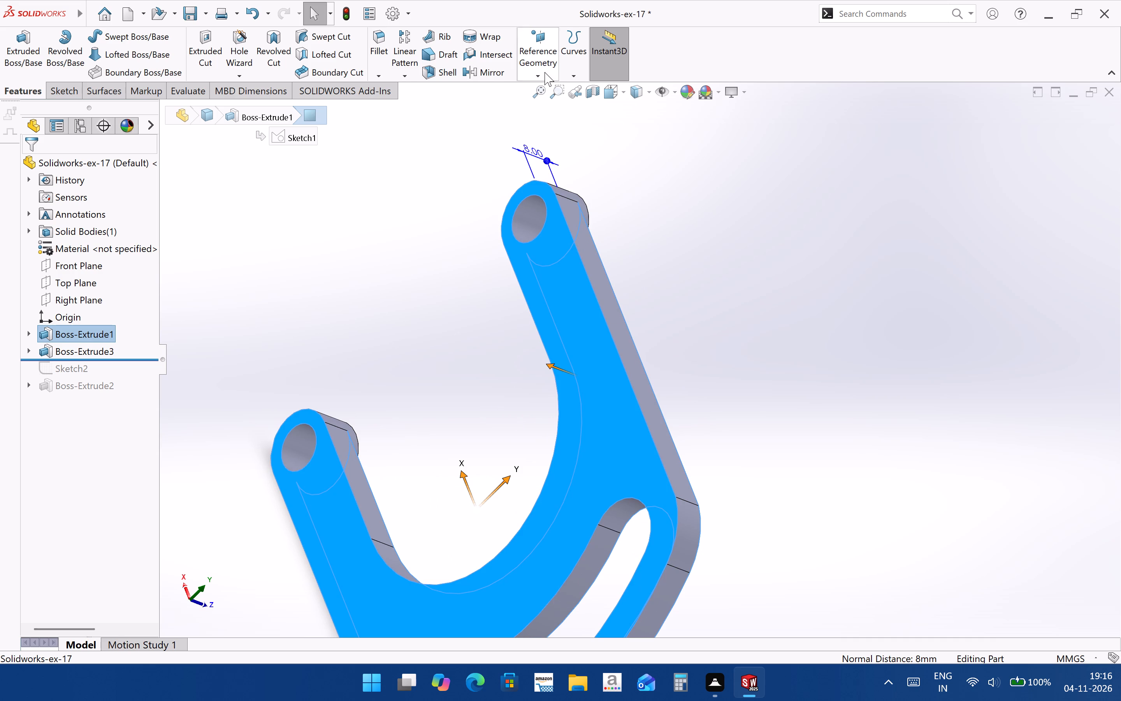
{"action": "left_click", "coordinate": [545, 72]}
{"action": "left_click", "coordinate": [545, 88]}
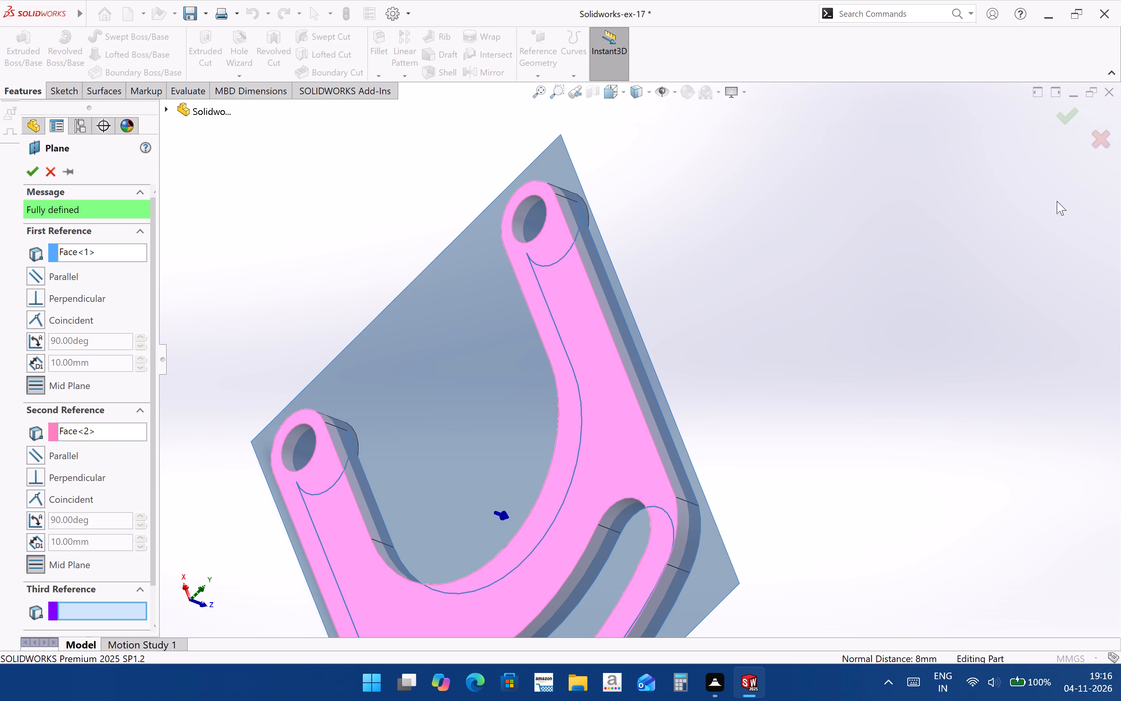
{"action": "left_click", "coordinate": [1066, 116]}
{"action": "left_click", "coordinate": [928, 306]}
{"action": "middle_click_drag", "start_coordinate": [703, 351], "coordinate": [583, 288]}
{"action": "scroll", "coordinate": [616, 319], "scroll_direction": "up", "scroll_amount": 4}
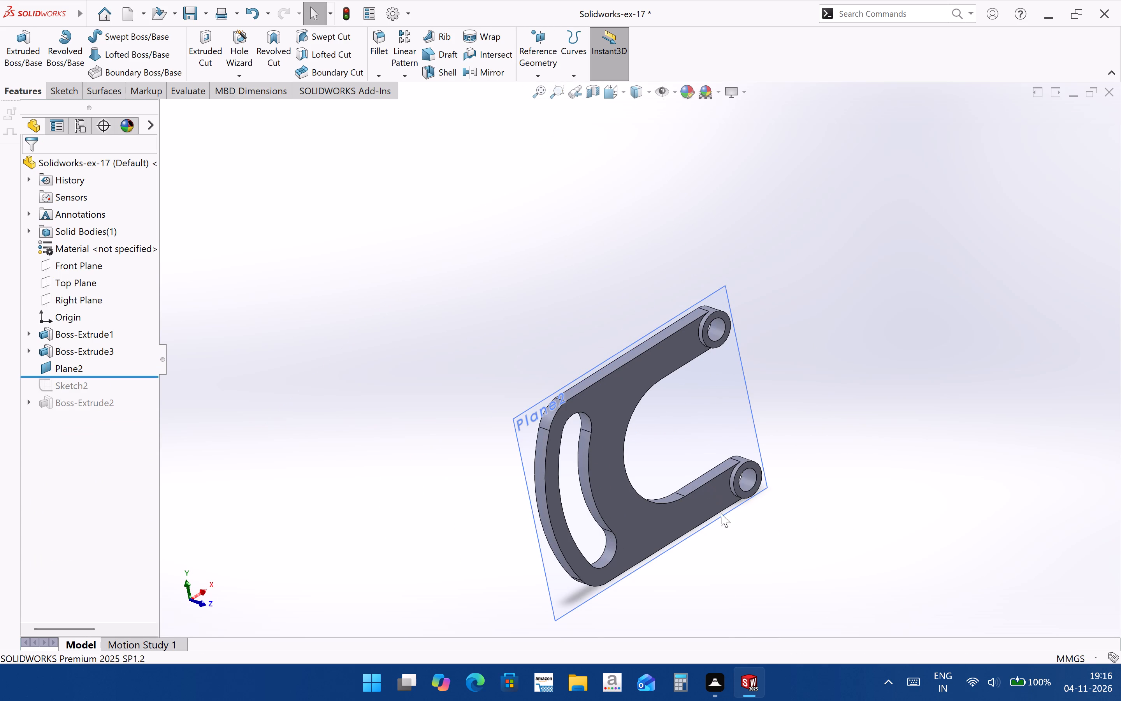
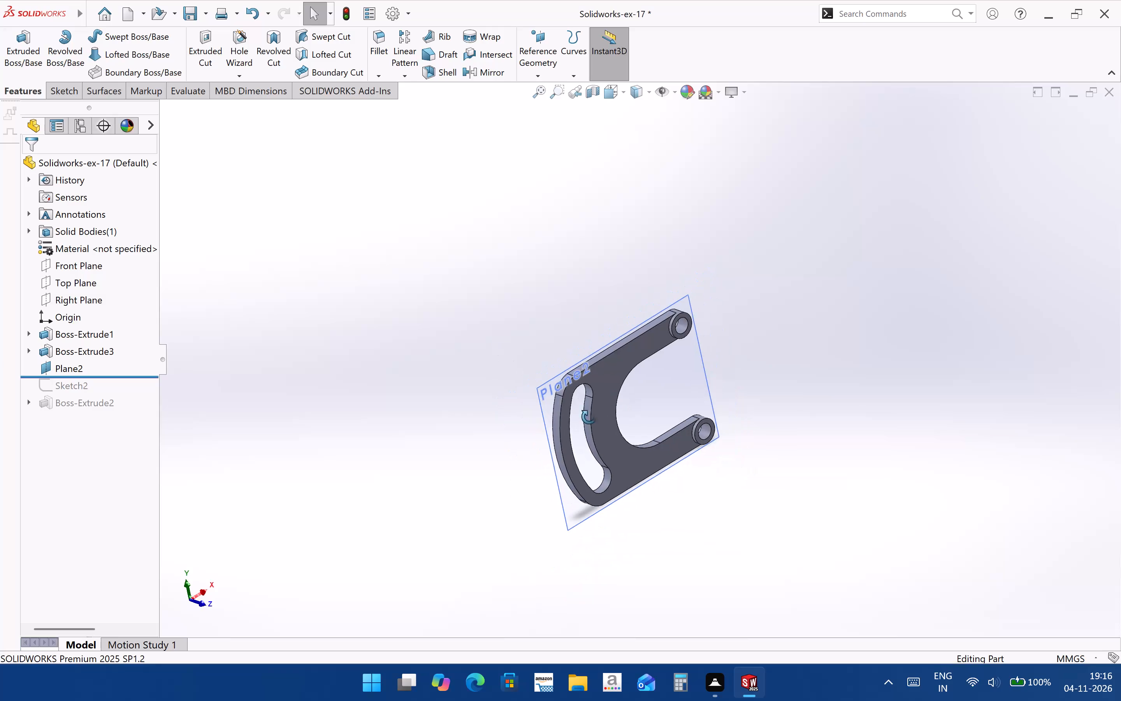
Mirror the 3 mm ring extrusion at both arm ends to the other side of the plate about mid-plane Plane2.
{"action": "scroll", "coordinate": [730, 358], "scroll_direction": "down", "scroll_amount": 4}
{"action": "scroll", "coordinate": [519, 364], "scroll_direction": "up", "scroll_amount": 2}
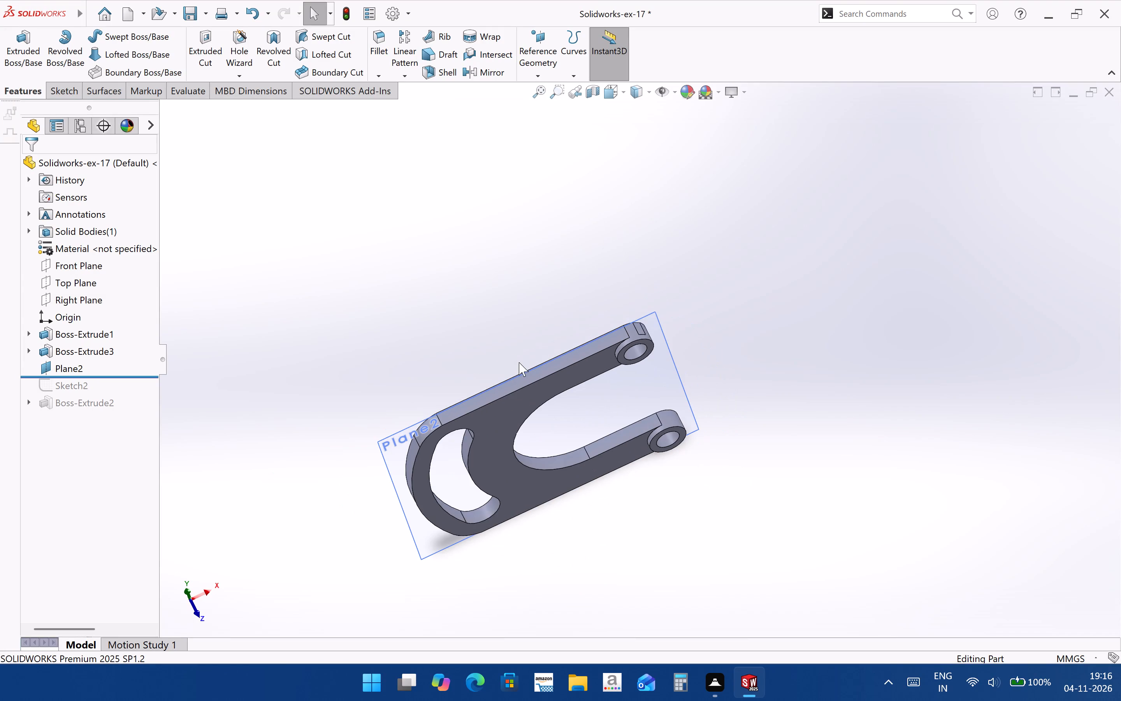
{"action": "scroll", "coordinate": [621, 368], "scroll_direction": "down", "scroll_amount": 5}
{"action": "scroll", "coordinate": [627, 337], "scroll_direction": "down", "scroll_amount": 2}
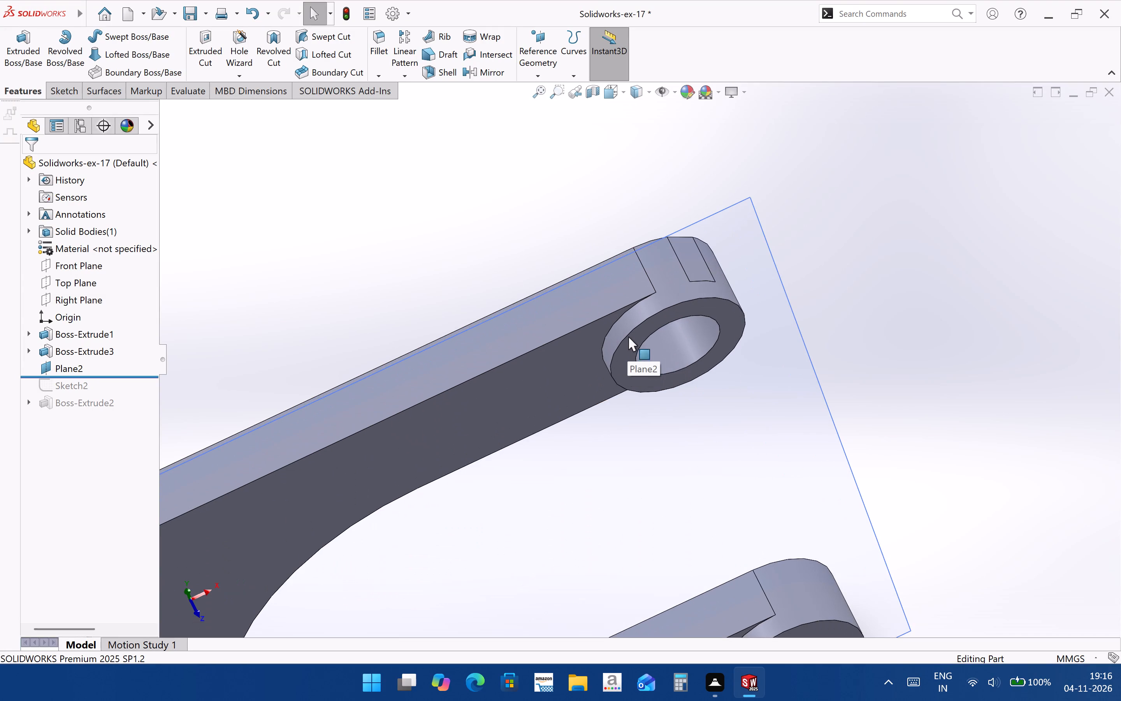
{"action": "middle_click_drag", "start_coordinate": [640, 342], "coordinate": [659, 400]}
{"action": "scroll", "coordinate": [673, 388], "scroll_direction": "down", "scroll_amount": 1}
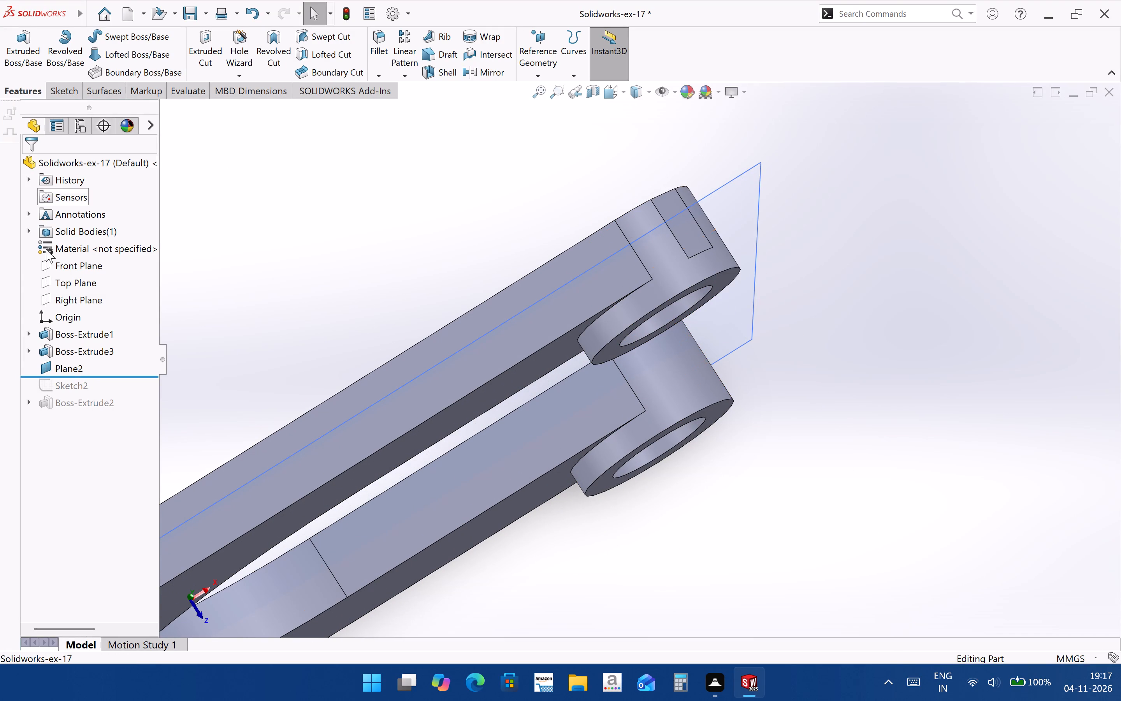
{"action": "left_click", "coordinate": [88, 360]}
{"action": "left_click", "coordinate": [84, 350]}
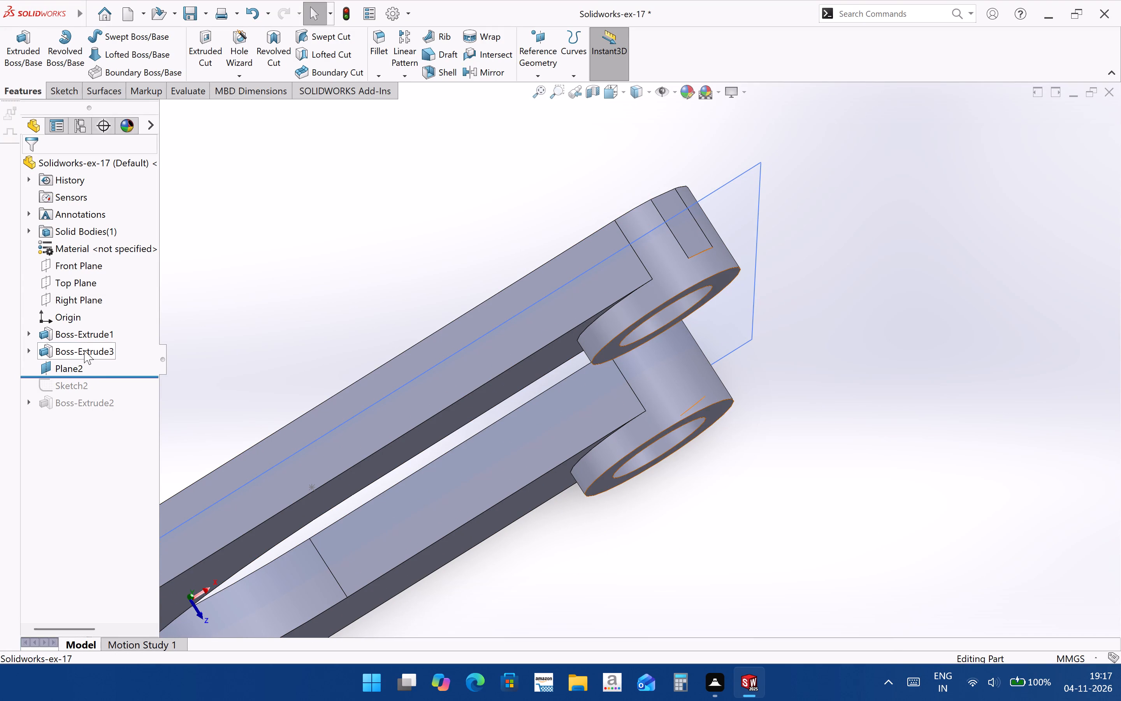
{"action": "left_click", "coordinate": [481, 66]}
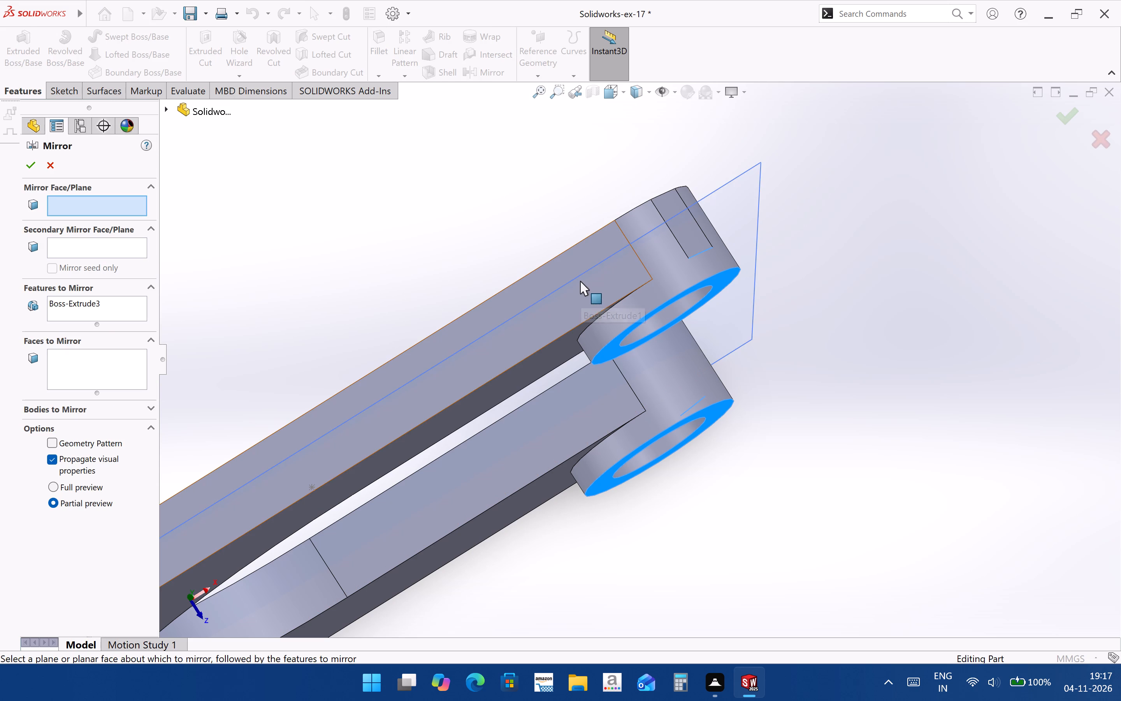
{"action": "left_click", "coordinate": [580, 275]}
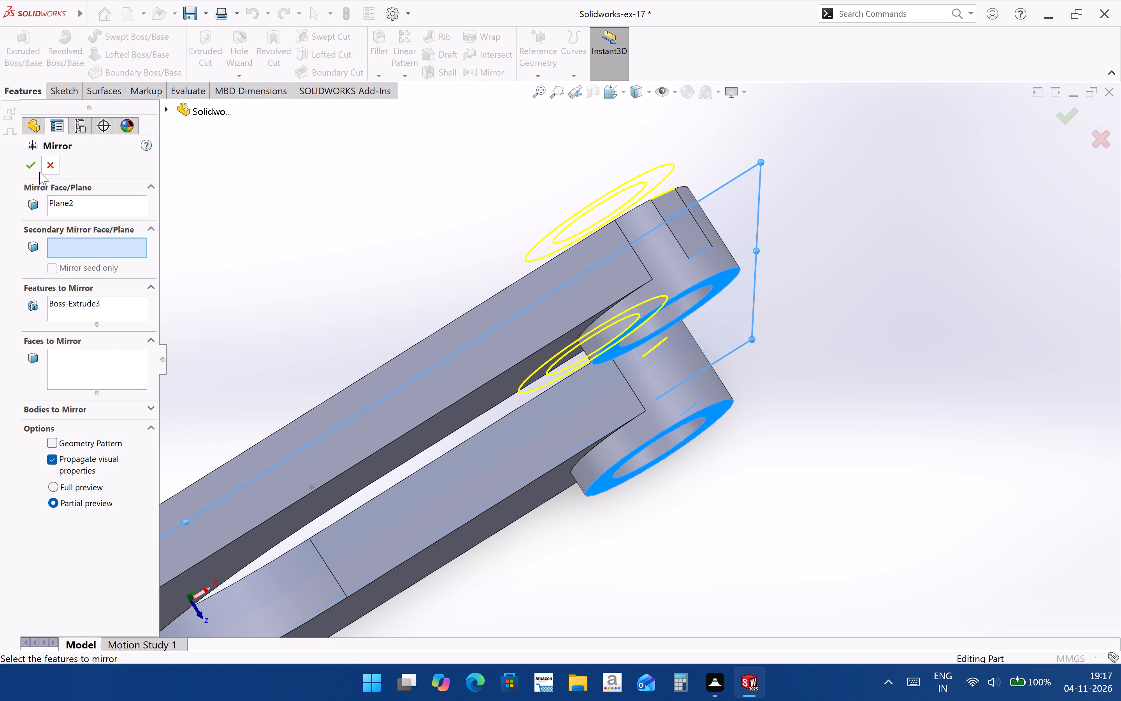
{"action": "left_click", "coordinate": [33, 167]}
{"action": "left_click", "coordinate": [819, 288]}
Examine the mirrored rings on both faces of the arm ends.
{"action": "scroll", "coordinate": [587, 327], "scroll_direction": "up", "scroll_amount": 3}
{"action": "middle_click_drag", "start_coordinate": [585, 310], "coordinate": [583, 306]}
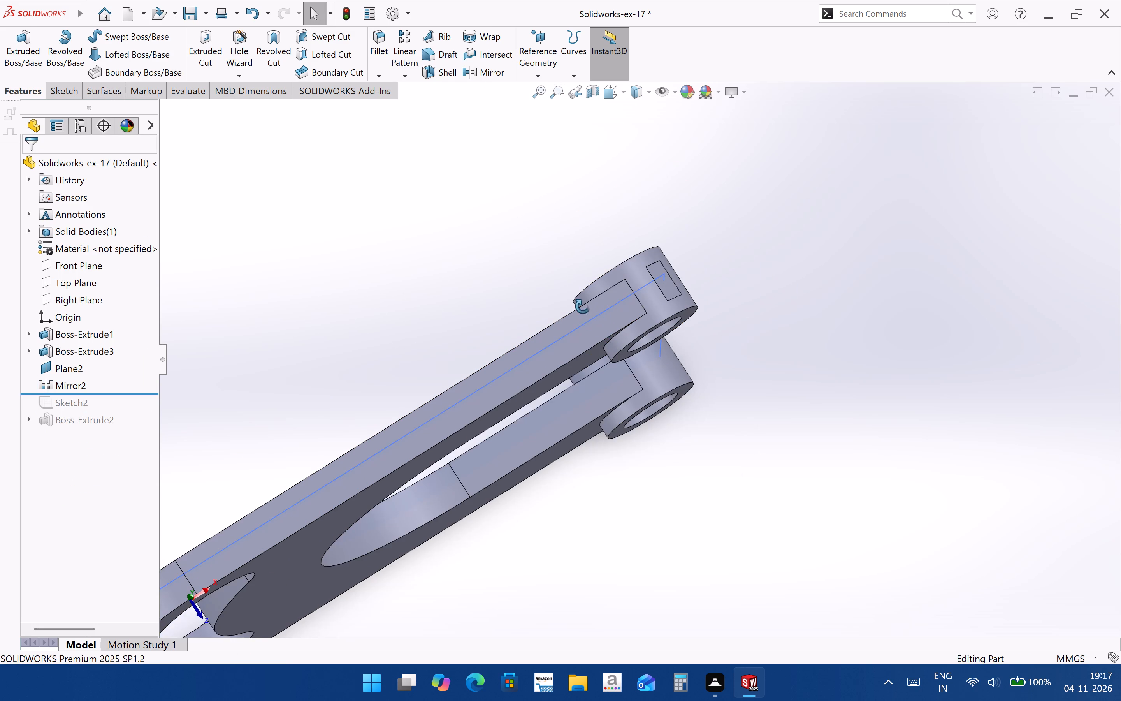
{"action": "middle_click_drag", "start_coordinate": [583, 306], "coordinate": [482, 170]}
{"action": "scroll", "coordinate": [492, 184], "scroll_direction": "up", "scroll_amount": 6}
{"action": "scroll", "coordinate": [725, 363], "scroll_direction": "down", "scroll_amount": 4}
{"action": "middle_click_drag", "start_coordinate": [695, 575], "coordinate": [694, 575]}
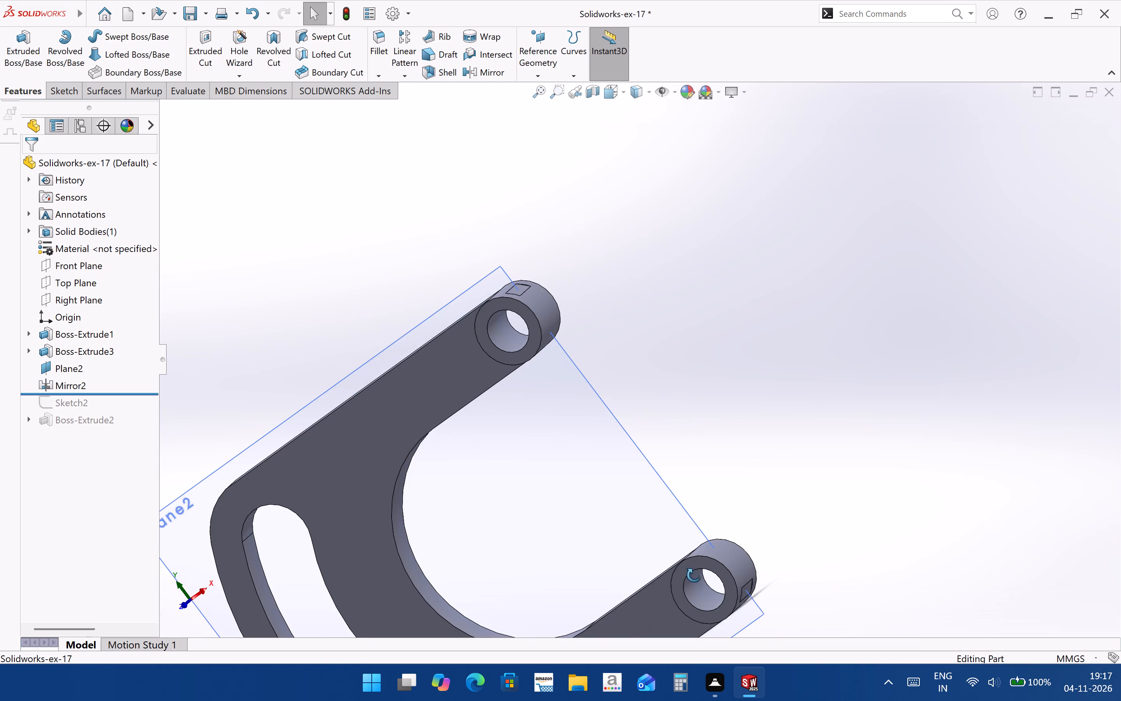
{"action": "middle_click_drag", "start_coordinate": [694, 575], "coordinate": [712, 581]}
{"action": "left_click", "coordinate": [821, 410]}
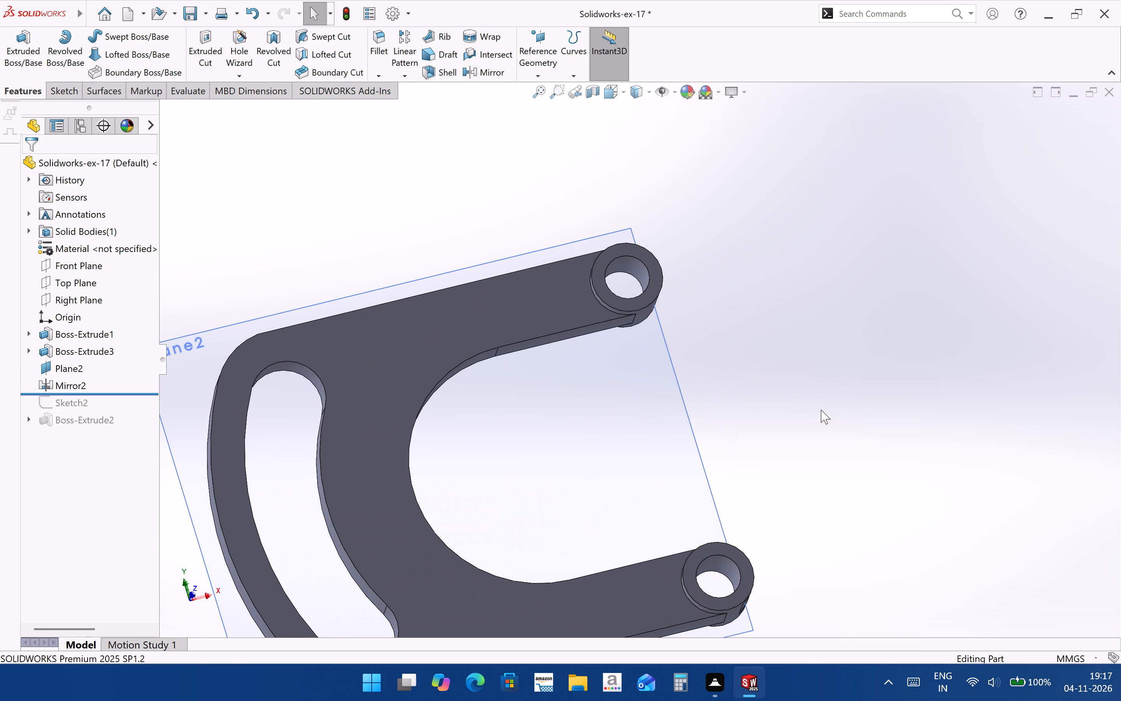
Hide all item types so the reference plane is no longer displayed.
{"action": "left_click", "coordinate": [661, 95]}
{"action": "left_click", "coordinate": [808, 378]}
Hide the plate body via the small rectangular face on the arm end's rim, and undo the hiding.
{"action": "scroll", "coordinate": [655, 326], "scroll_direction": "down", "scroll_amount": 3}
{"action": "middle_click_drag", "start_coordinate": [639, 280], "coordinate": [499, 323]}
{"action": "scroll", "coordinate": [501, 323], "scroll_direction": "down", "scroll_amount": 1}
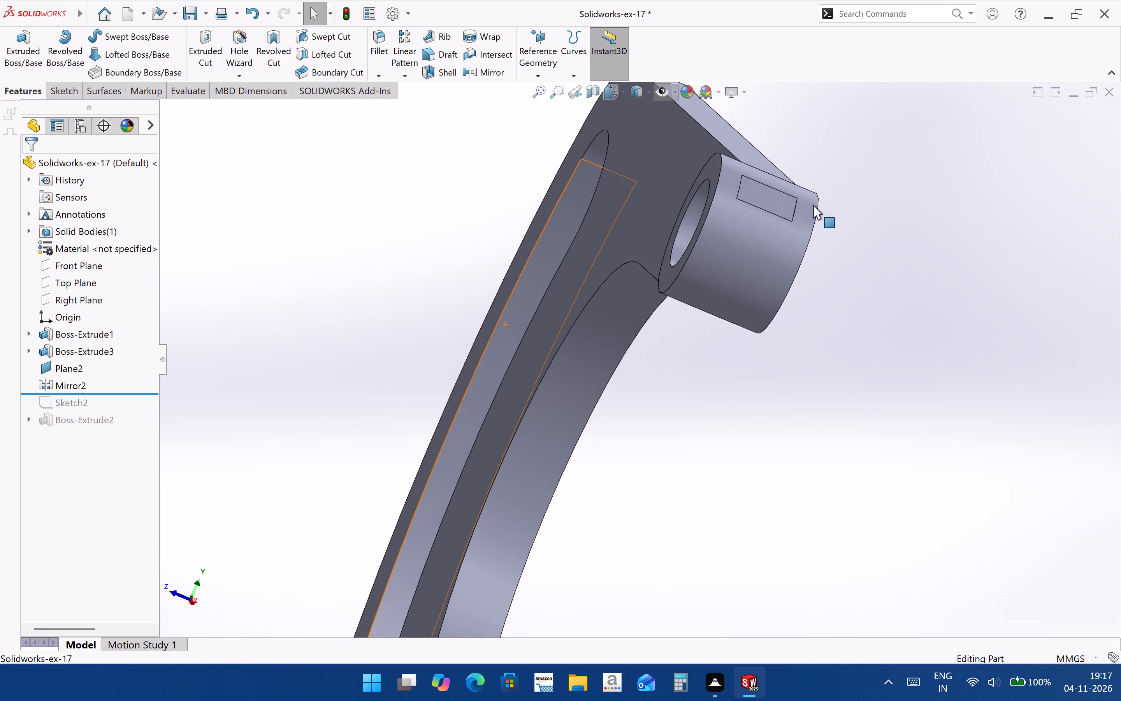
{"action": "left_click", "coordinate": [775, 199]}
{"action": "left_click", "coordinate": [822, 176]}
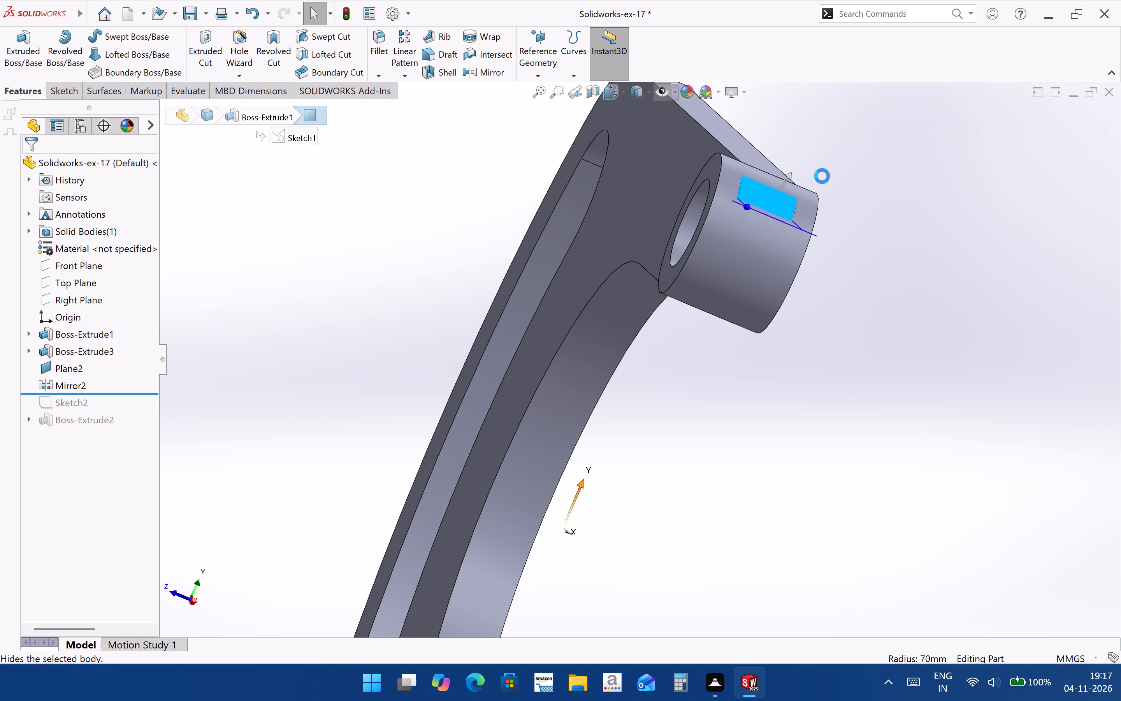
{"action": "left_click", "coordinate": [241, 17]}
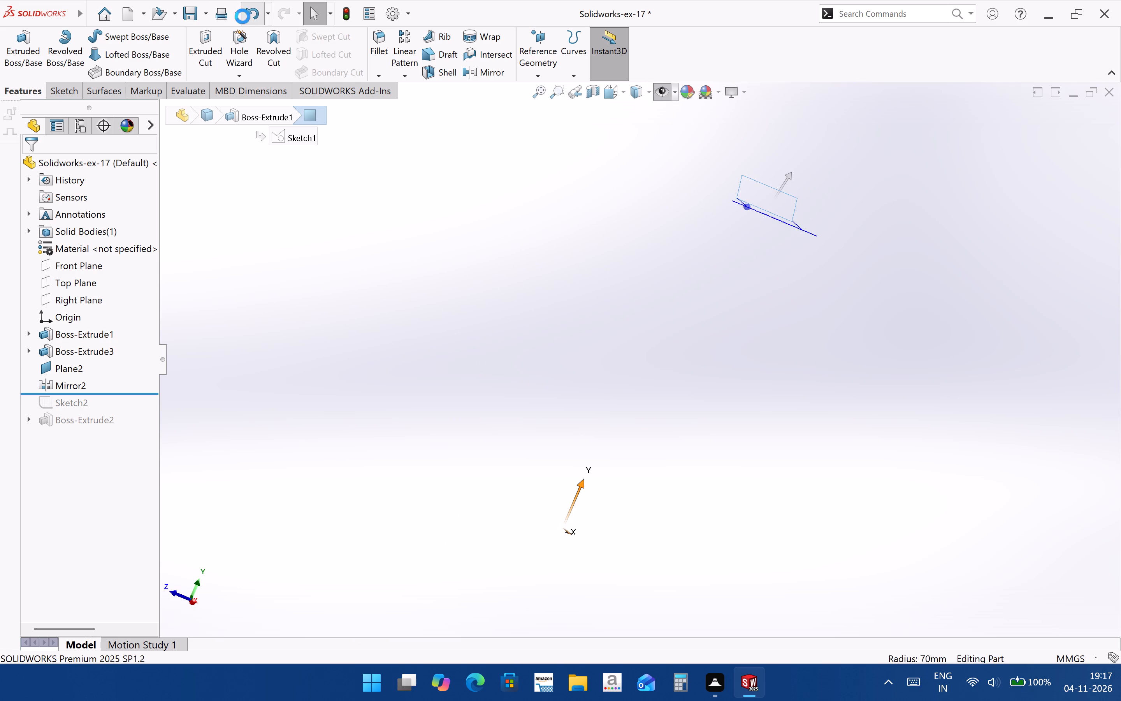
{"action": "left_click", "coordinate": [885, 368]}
Examine the small rectangular face on the arm end's outer rim and compare it with the other arm end.
{"action": "middle_click_drag", "start_coordinate": [706, 158], "coordinate": [806, 248]}
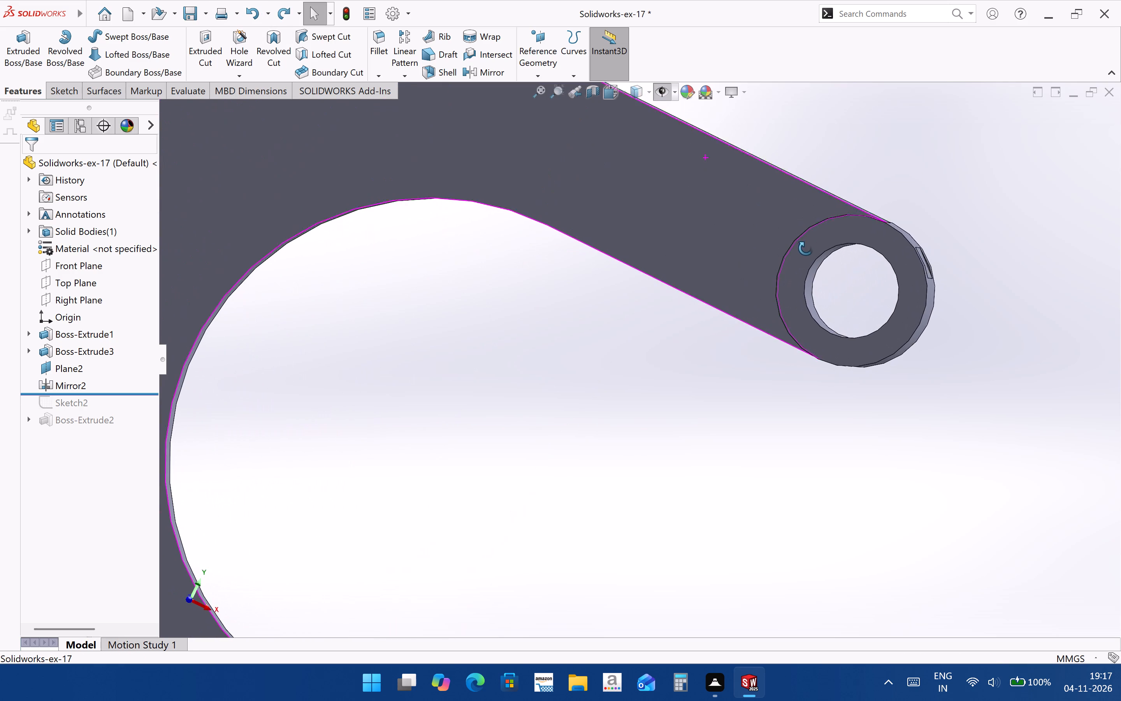
{"action": "middle_click_drag", "start_coordinate": [806, 248], "coordinate": [780, 286]}
{"action": "middle_click_drag", "start_coordinate": [918, 269], "coordinate": [861, 369]}
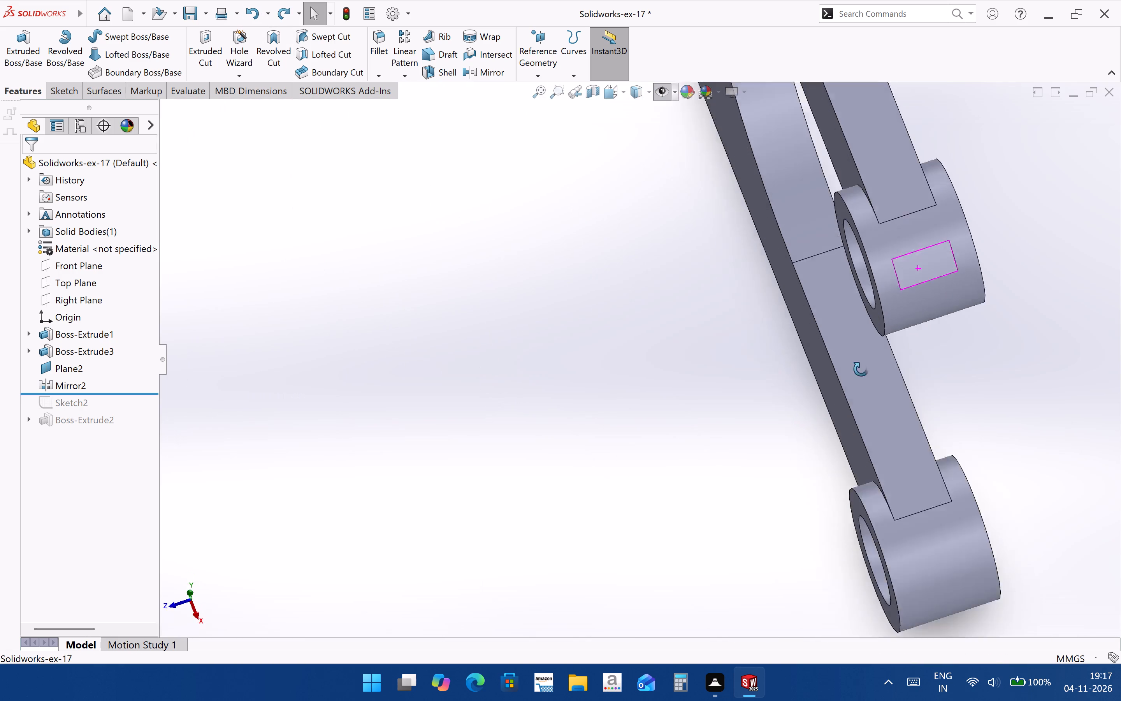
{"action": "middle_click_drag", "start_coordinate": [861, 369], "coordinate": [966, 289]}
{"action": "scroll", "coordinate": [966, 286], "scroll_direction": "up", "scroll_amount": 3}
{"action": "middle_click_drag", "start_coordinate": [546, 484], "coordinate": [584, 392]}
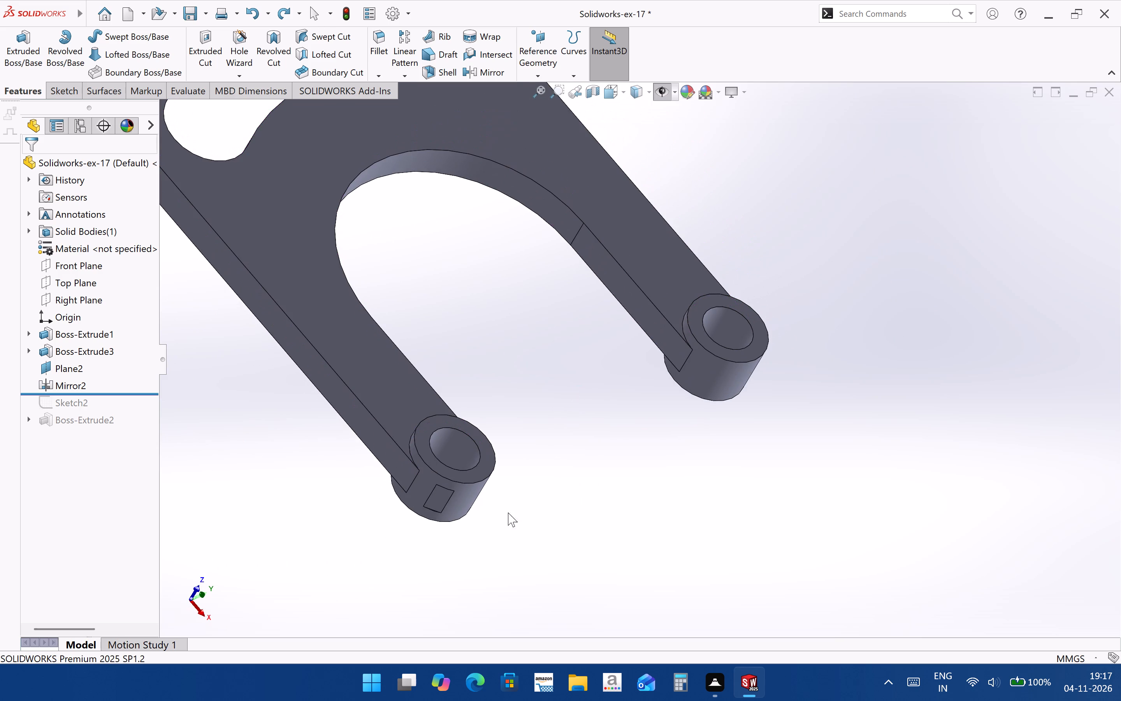
{"action": "scroll", "coordinate": [433, 502], "scroll_direction": "down", "scroll_amount": 4}
{"action": "middle_click_drag", "start_coordinate": [595, 454], "coordinate": [630, 396]}
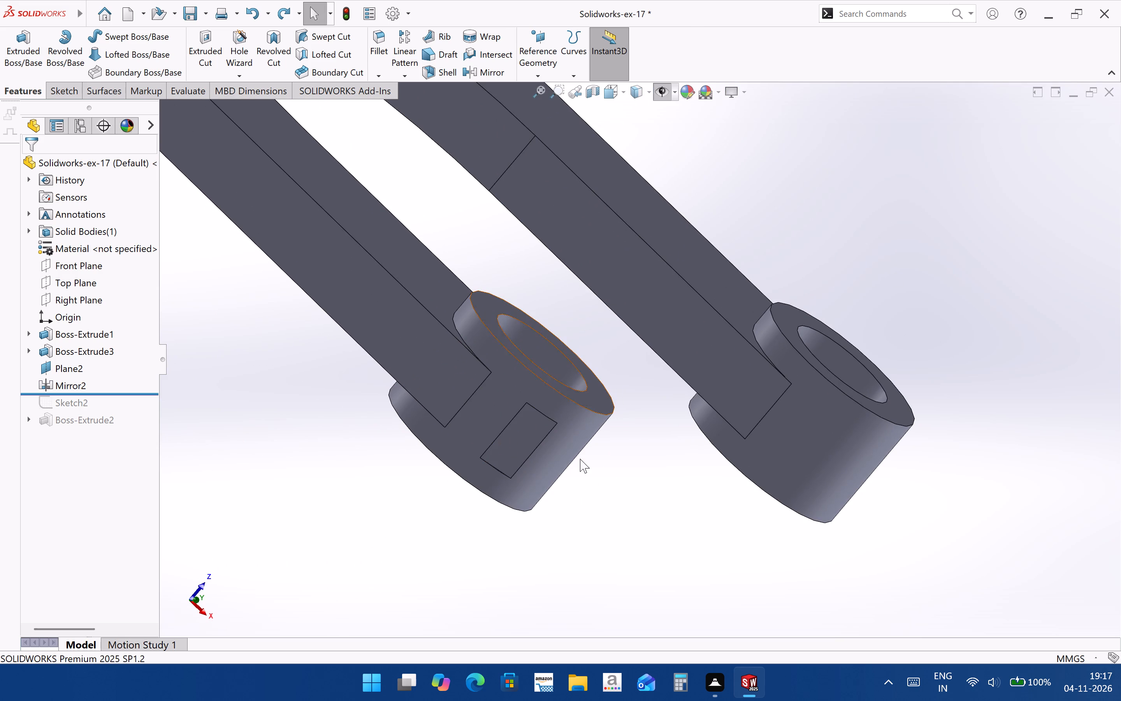
{"action": "middle_click_drag", "start_coordinate": [620, 516], "coordinate": [565, 465]}
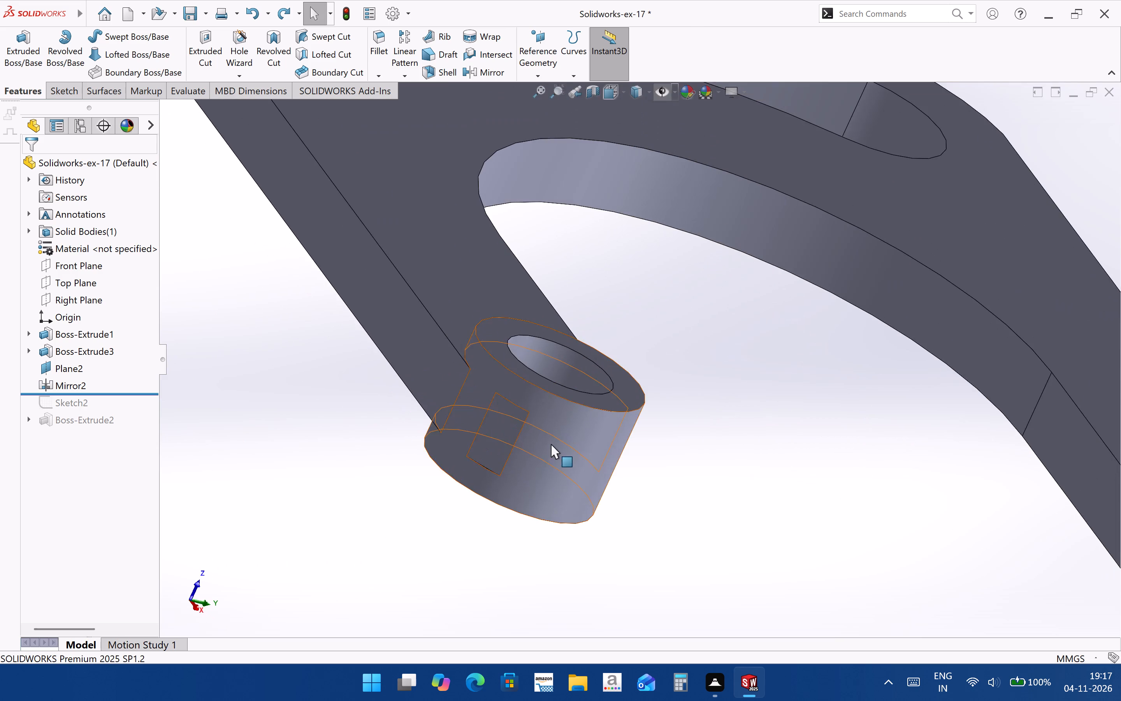
{"action": "middle_click_drag", "start_coordinate": [551, 444], "coordinate": [528, 520]}
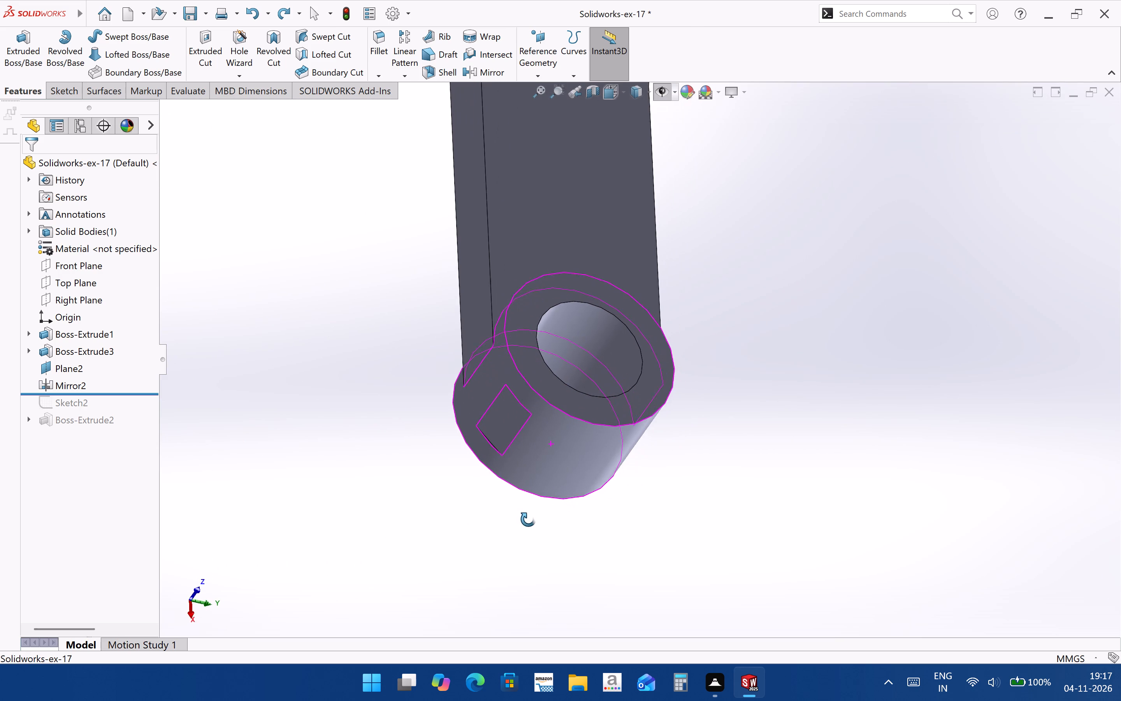
{"action": "middle_click_drag", "start_coordinate": [528, 520], "coordinate": [509, 542]}
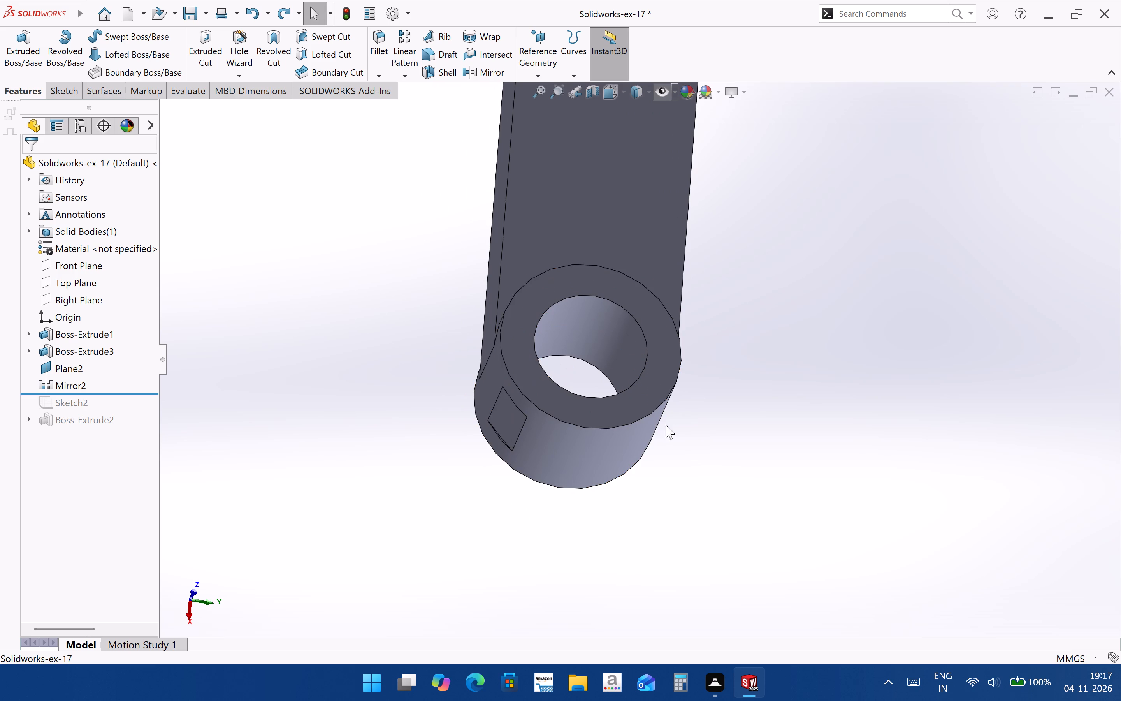
{"action": "middle_click_drag", "start_coordinate": [541, 468], "coordinate": [665, 414]}
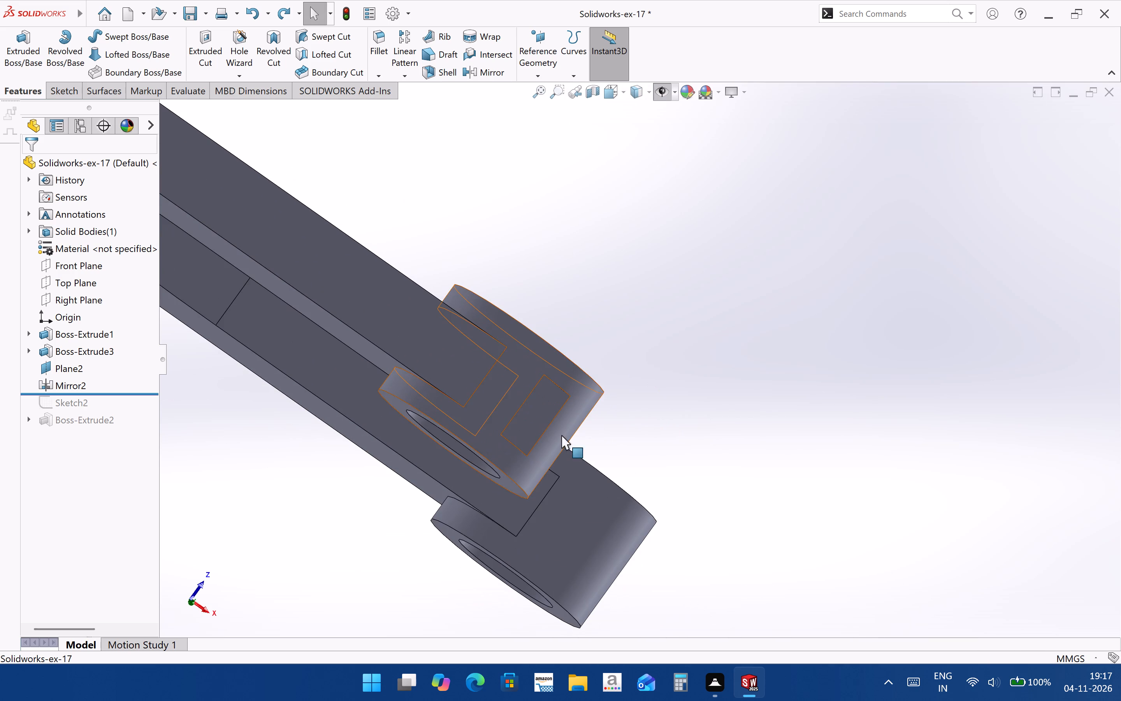
{"action": "middle_click_drag", "start_coordinate": [568, 454], "coordinate": [508, 443]}
{"action": "scroll", "coordinate": [573, 465], "scroll_direction": "up", "scroll_amount": 4}
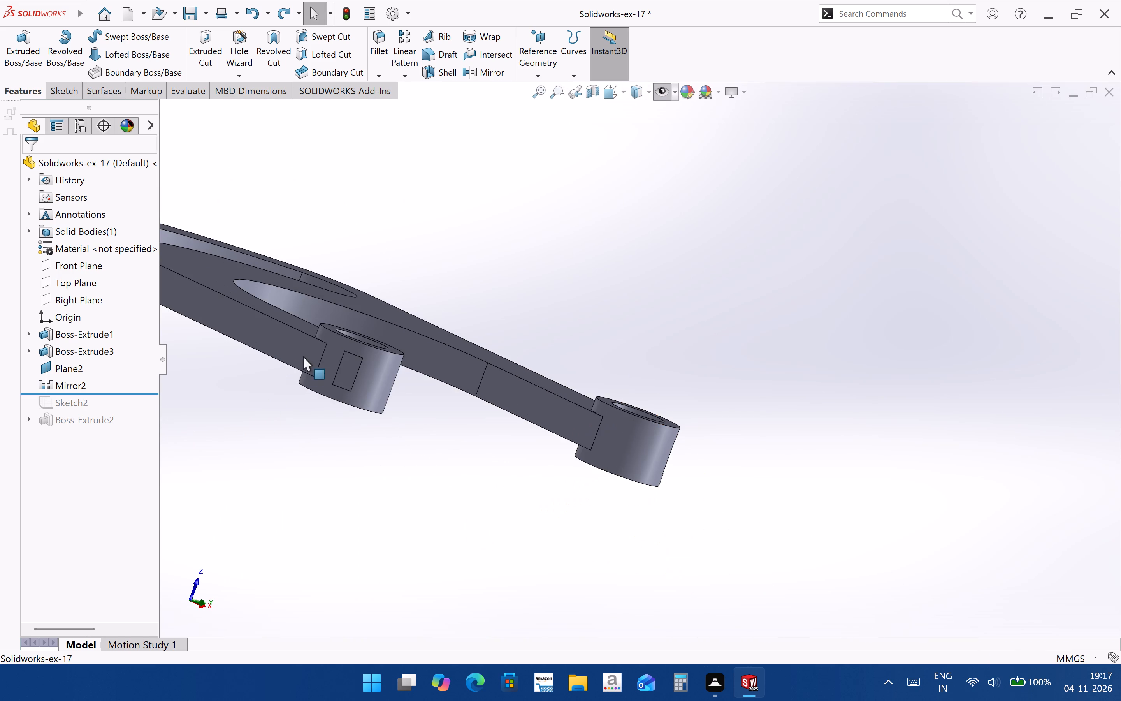
{"action": "scroll", "coordinate": [311, 363], "scroll_direction": "down", "scroll_amount": 3}
{"action": "left_click", "coordinate": [436, 387]}
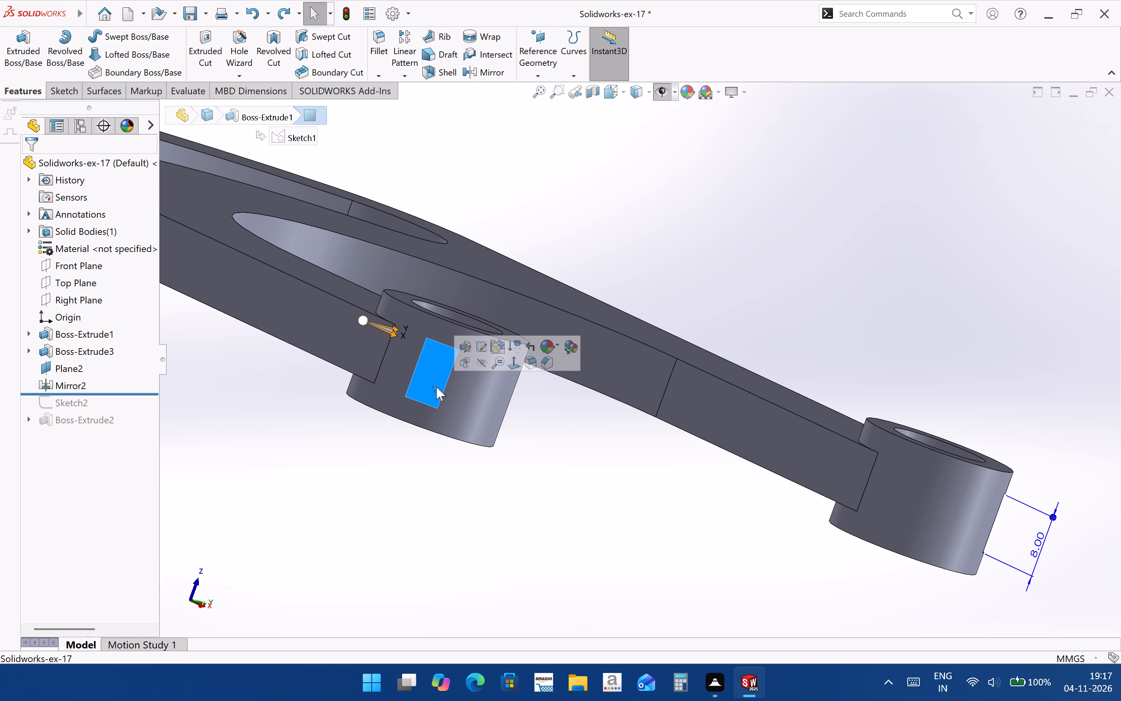
{"action": "left_click", "coordinate": [608, 500]}
{"action": "middle_click_drag", "start_coordinate": [444, 428], "coordinate": [450, 460]}
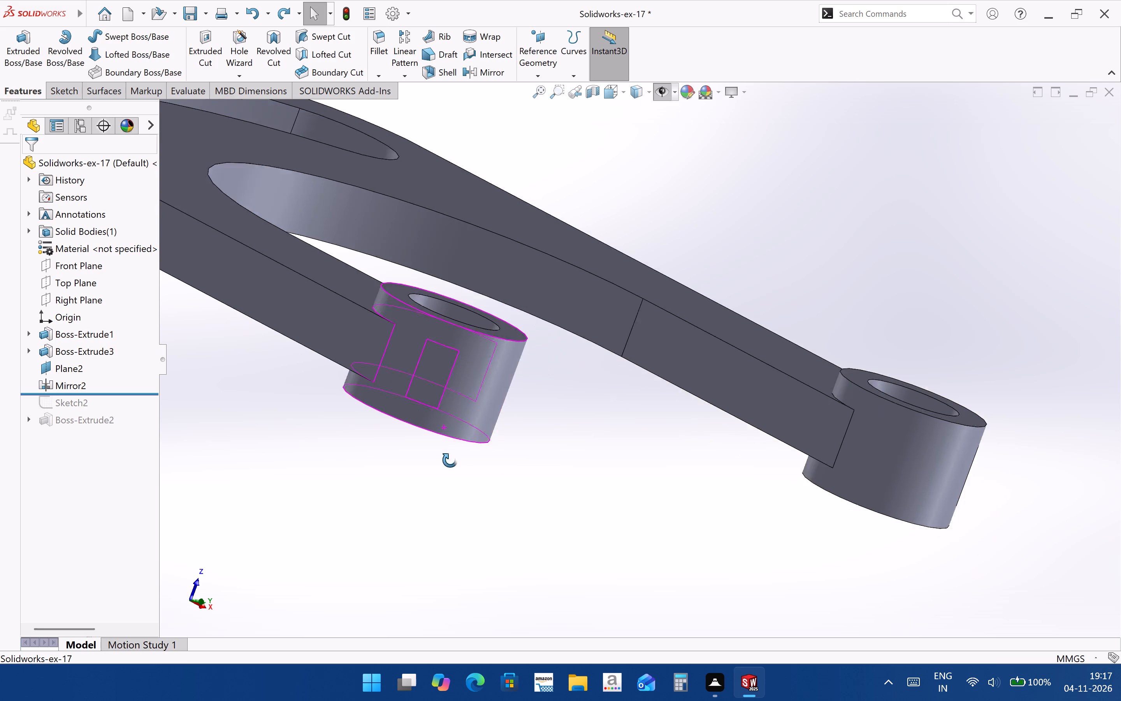
{"action": "middle_click_drag", "start_coordinate": [450, 460], "coordinate": [440, 477]}
{"action": "middle_click_drag", "start_coordinate": [513, 461], "coordinate": [483, 488]}
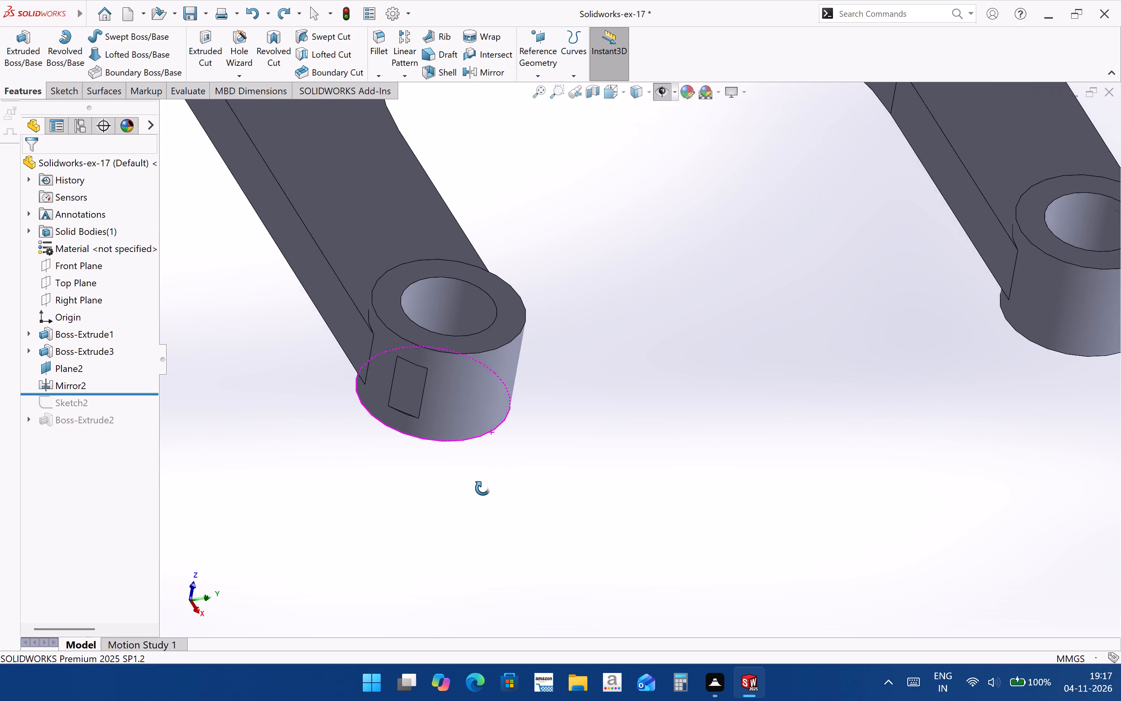
{"action": "middle_click_drag", "start_coordinate": [483, 488], "coordinate": [396, 447]}
Examine the whole plate, its arc slot and the raised rings on both sides from several angles.
{"action": "scroll", "coordinate": [472, 382], "scroll_direction": "up", "scroll_amount": 4}
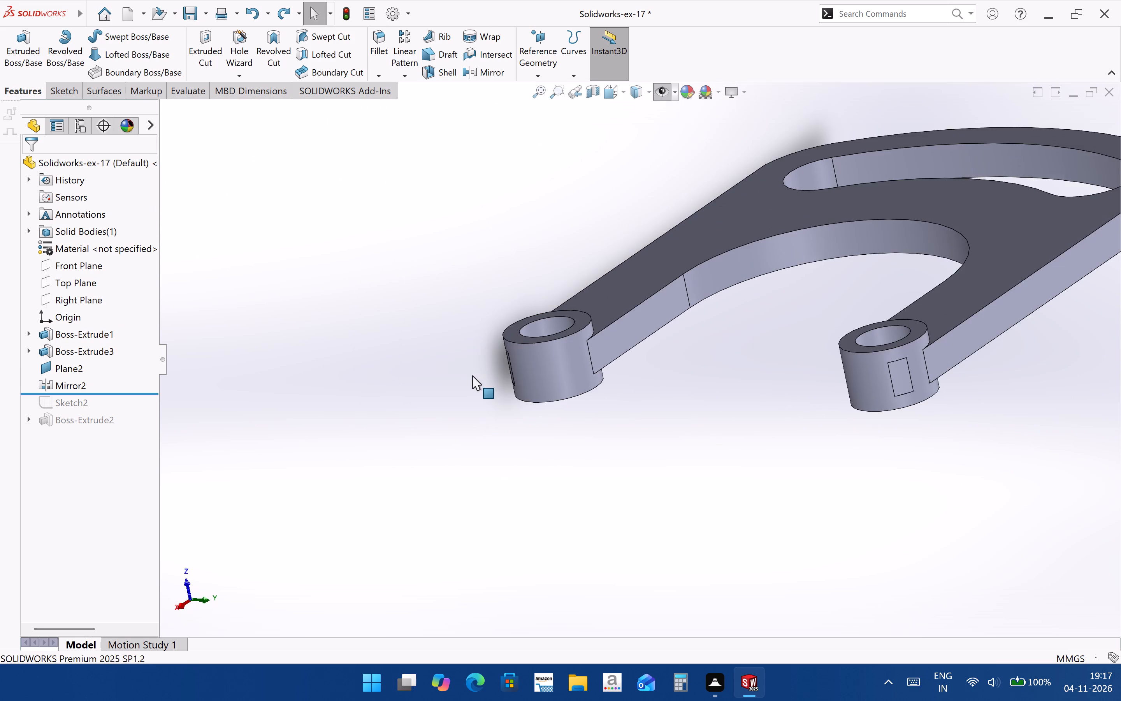
{"action": "middle_click_drag", "start_coordinate": [587, 374], "coordinate": [625, 456]}
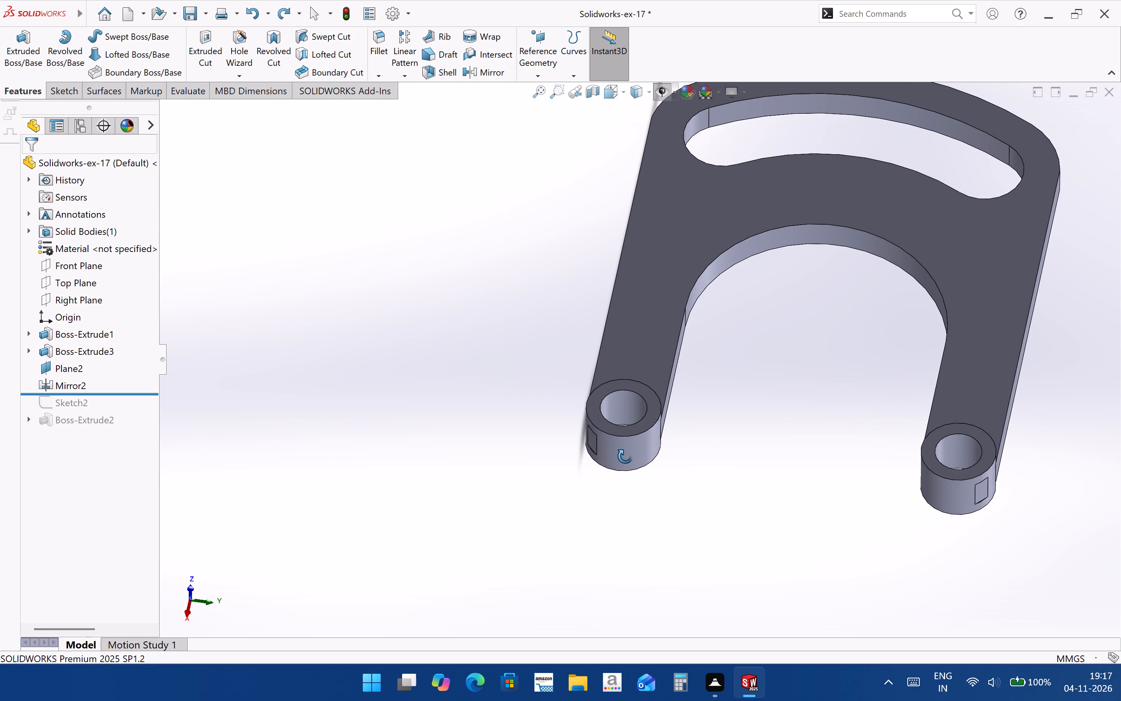
{"action": "middle_click_drag", "start_coordinate": [625, 456], "coordinate": [666, 558]}
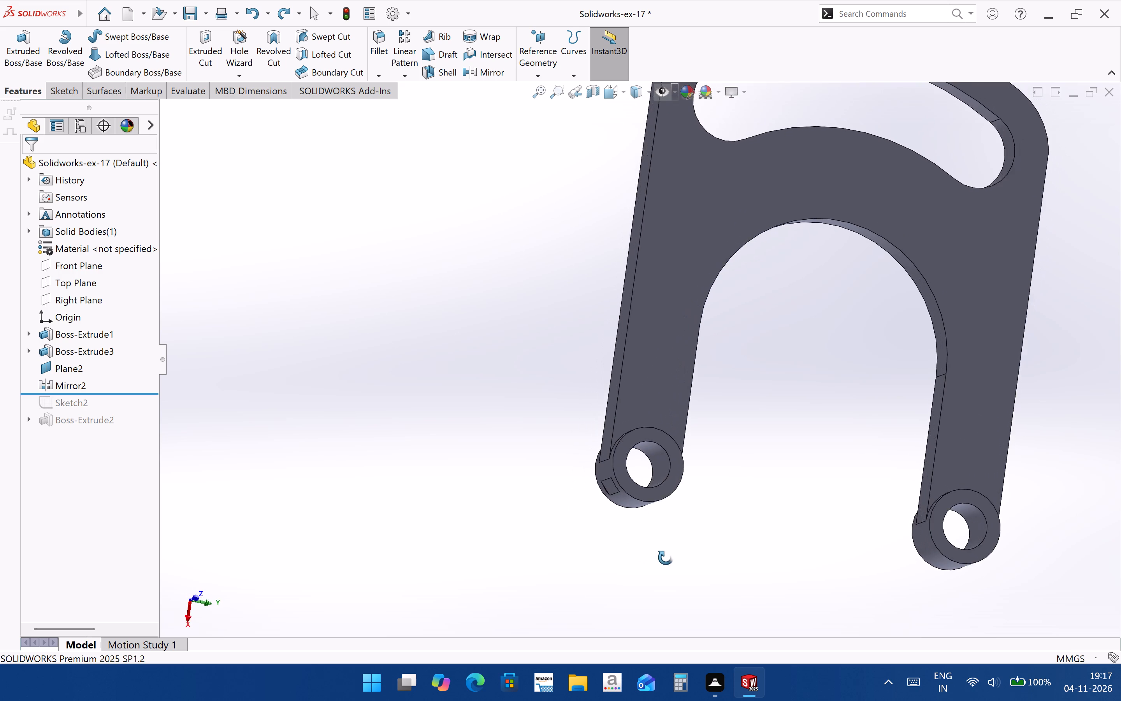
{"action": "middle_click_drag", "start_coordinate": [666, 558], "coordinate": [596, 363]}
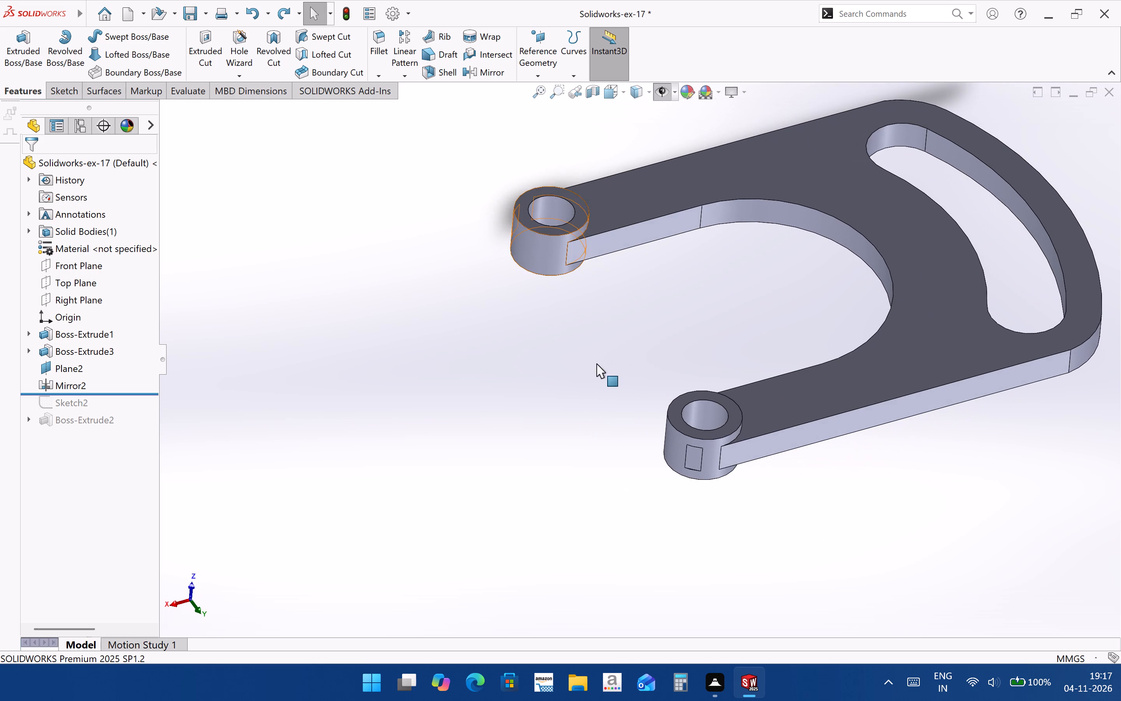
{"action": "scroll", "coordinate": [625, 469], "scroll_direction": "up", "scroll_amount": 3}
{"action": "scroll", "coordinate": [761, 329], "scroll_direction": "down", "scroll_amount": 3}
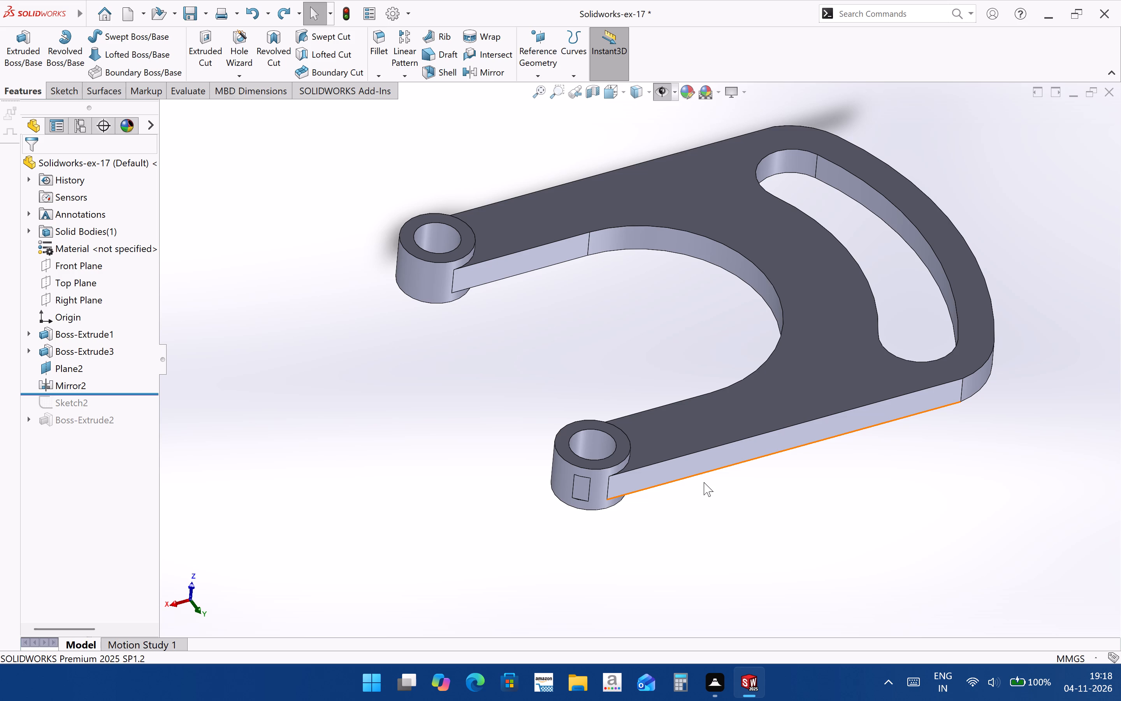
{"action": "middle_click_drag", "start_coordinate": [856, 387], "coordinate": [687, 383]}
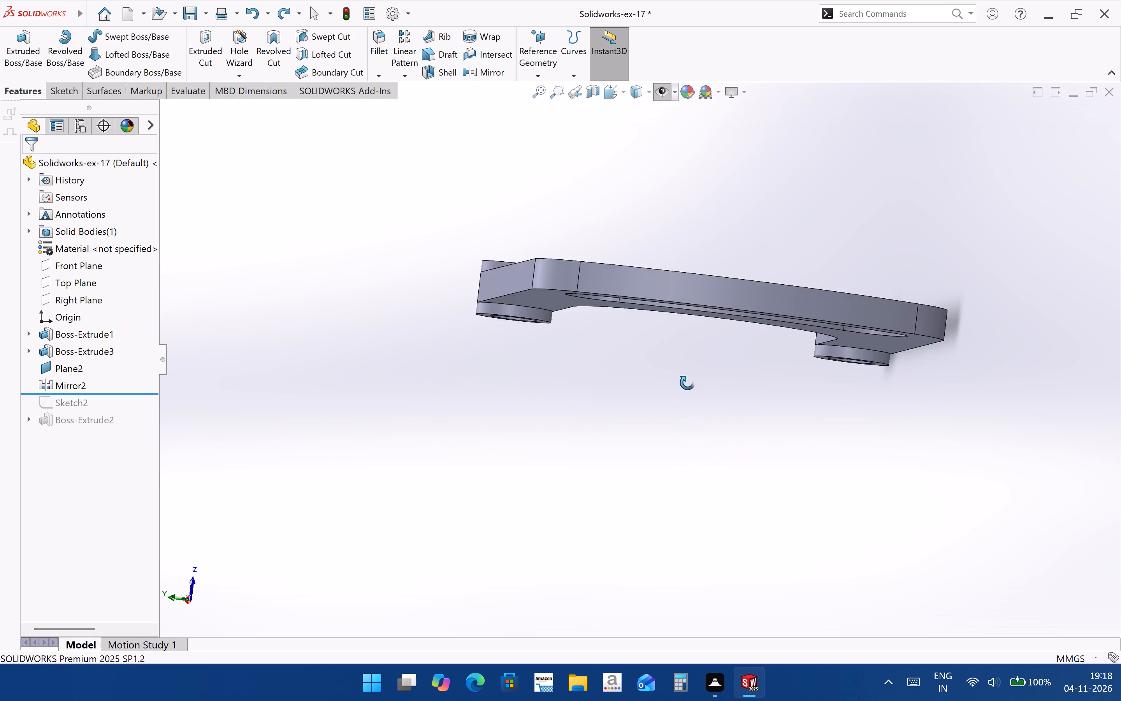
{"action": "middle_click_drag", "start_coordinate": [687, 383], "coordinate": [711, 447]}
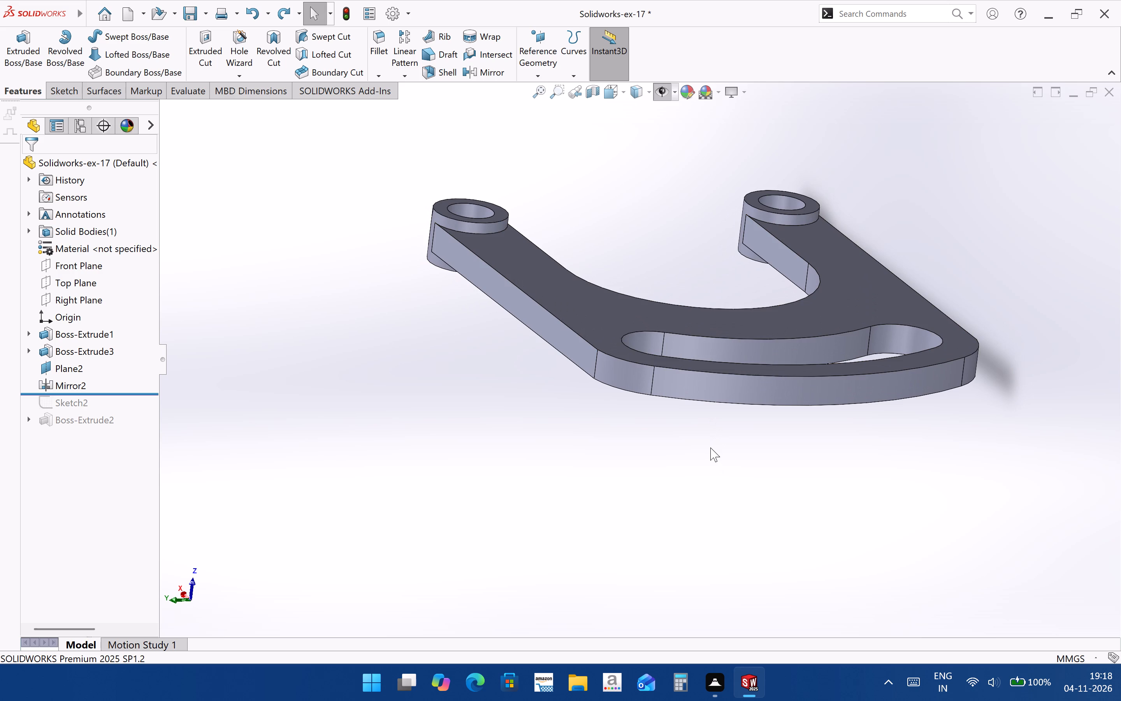
{"action": "middle_click_drag", "start_coordinate": [705, 421], "coordinate": [699, 415]}
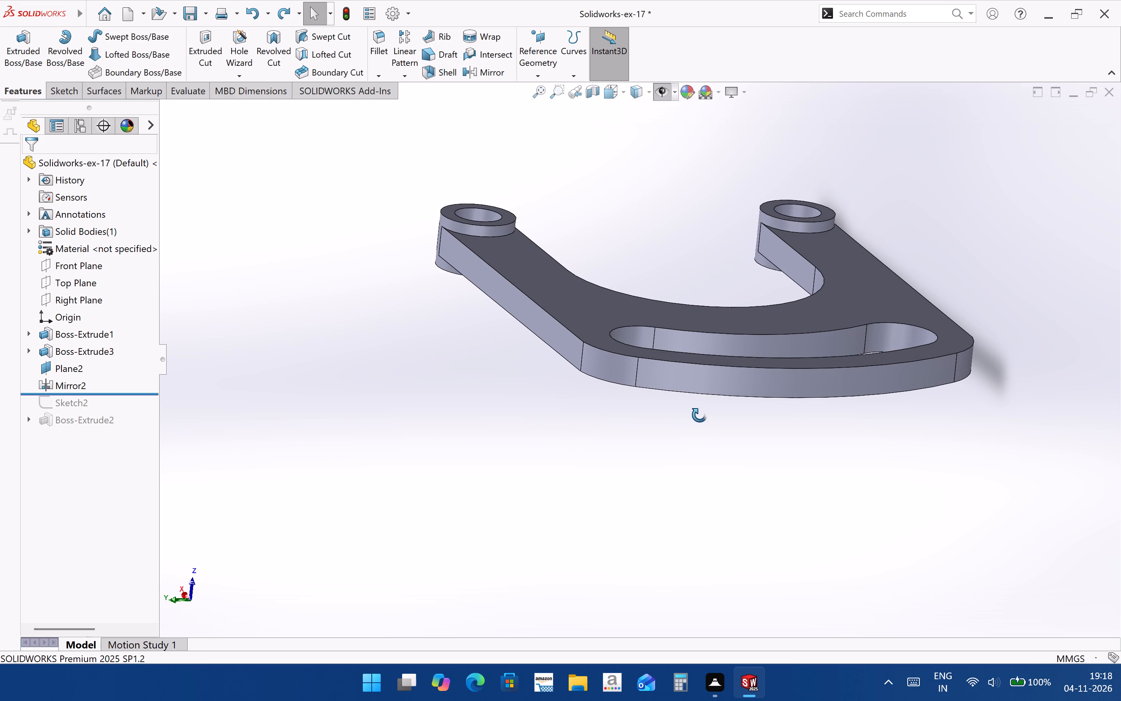
{"action": "middle_click_drag", "start_coordinate": [699, 415], "coordinate": [699, 415]}
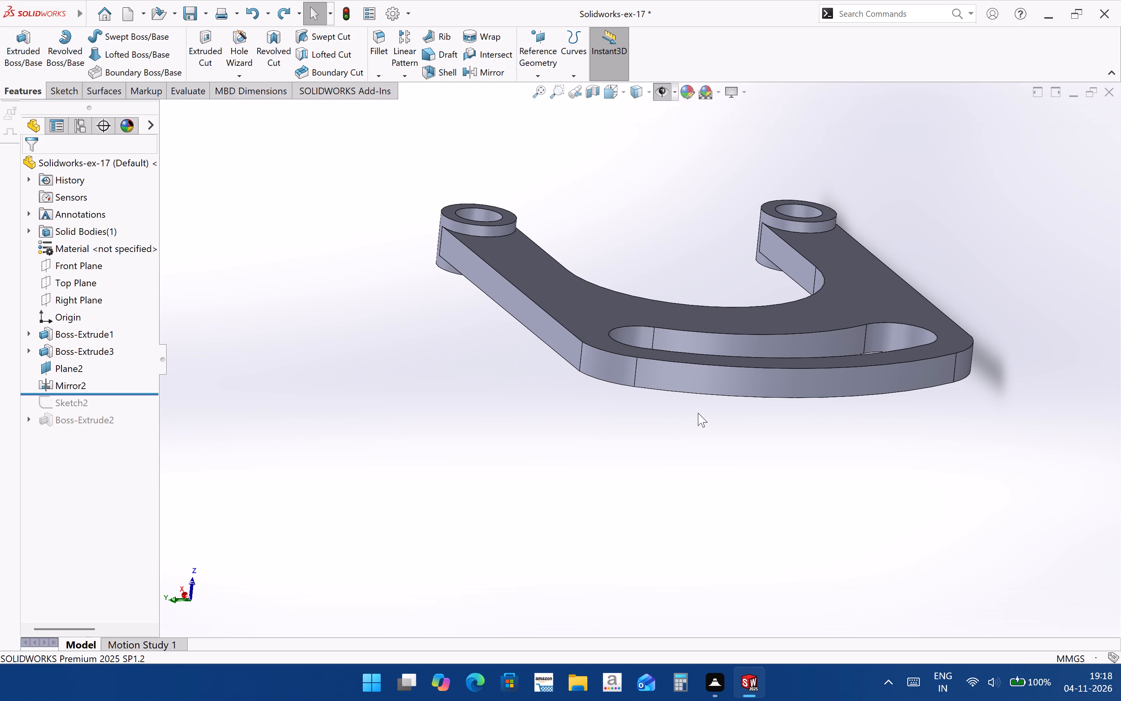
Open Sketch4, the ring profile sketch of Boss-Extrude3, for editing.
{"action": "left_click", "coordinate": [28, 350]}
{"action": "left_click", "coordinate": [67, 369]}
{"action": "left_click", "coordinate": [77, 337]}
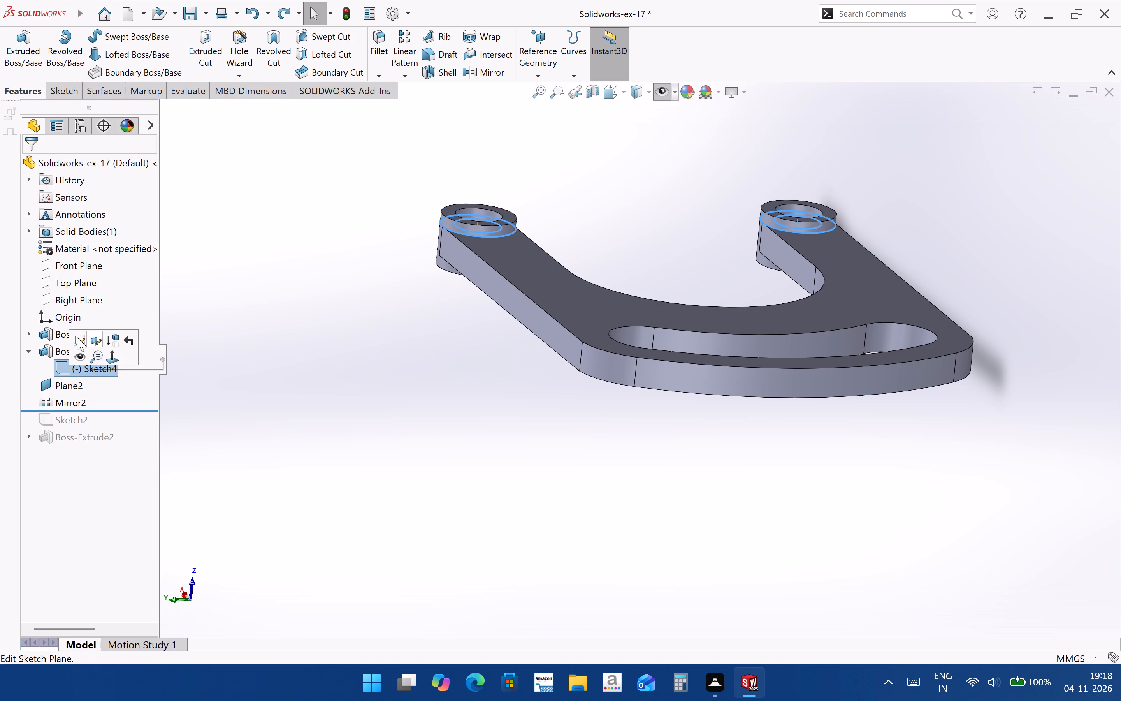
{"action": "scroll", "coordinate": [531, 404], "scroll_direction": "up", "scroll_amount": 1}
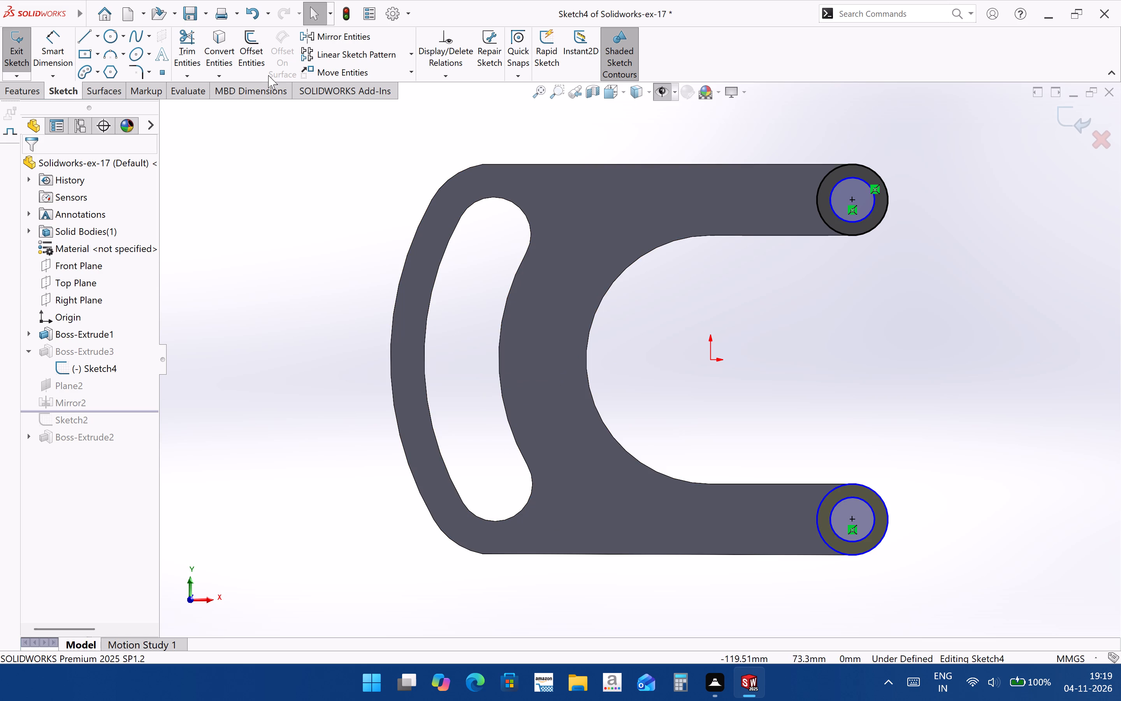
Convert the four edges of the plate's arc slot into Sketch4 entities.
{"action": "left_click", "coordinate": [98, 74]}
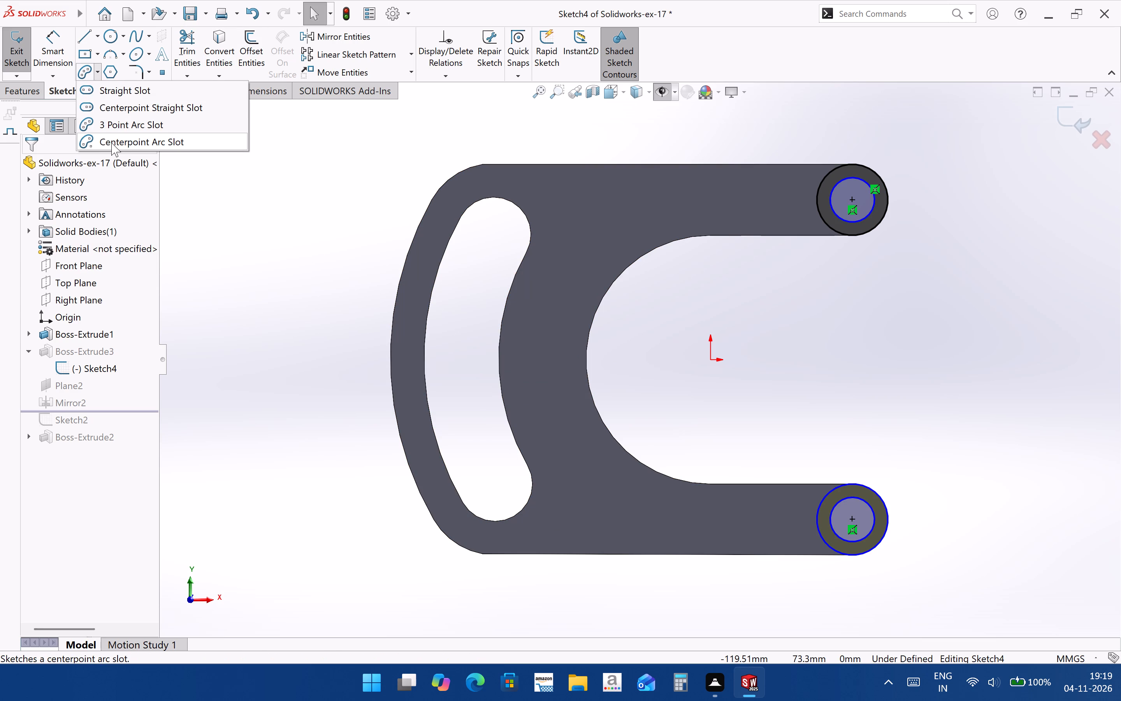
{"action": "left_click", "coordinate": [111, 131]}
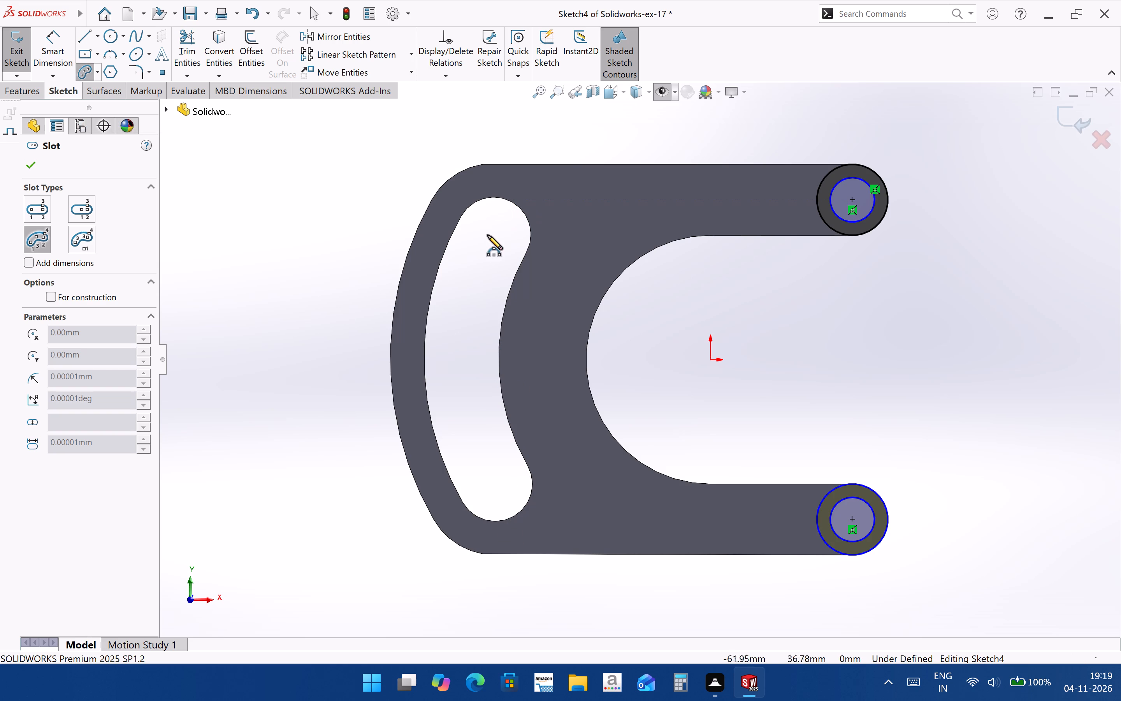
{"action": "left_click", "coordinate": [220, 42]}
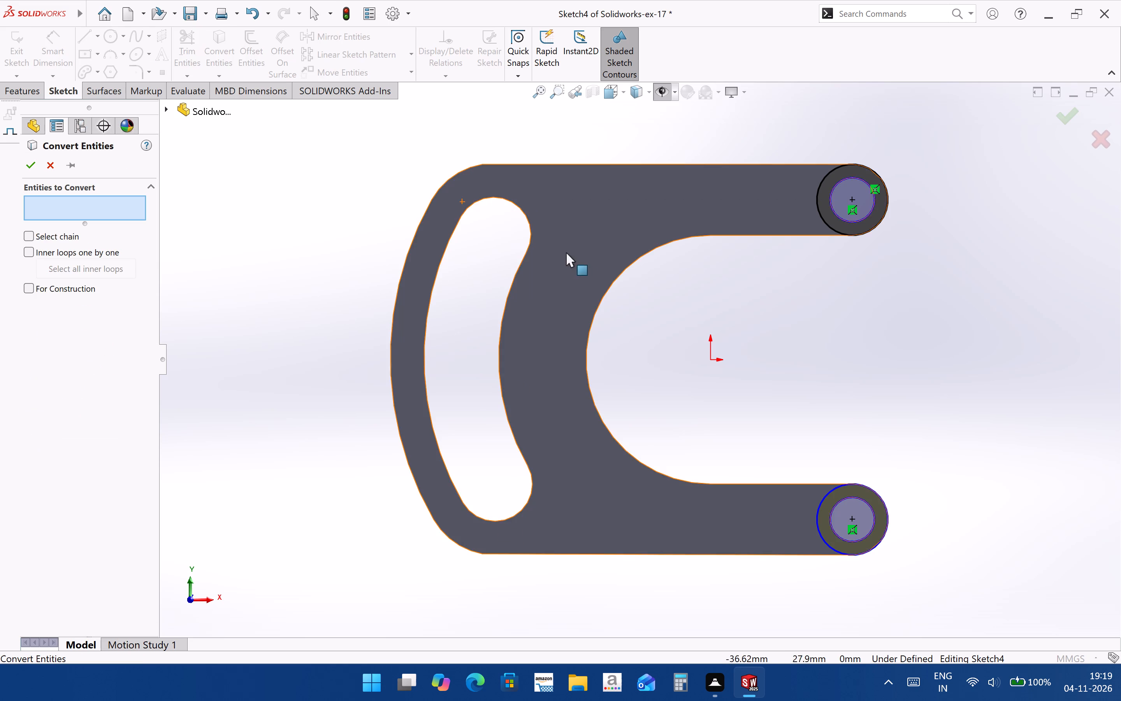
{"action": "left_click", "coordinate": [524, 211]}
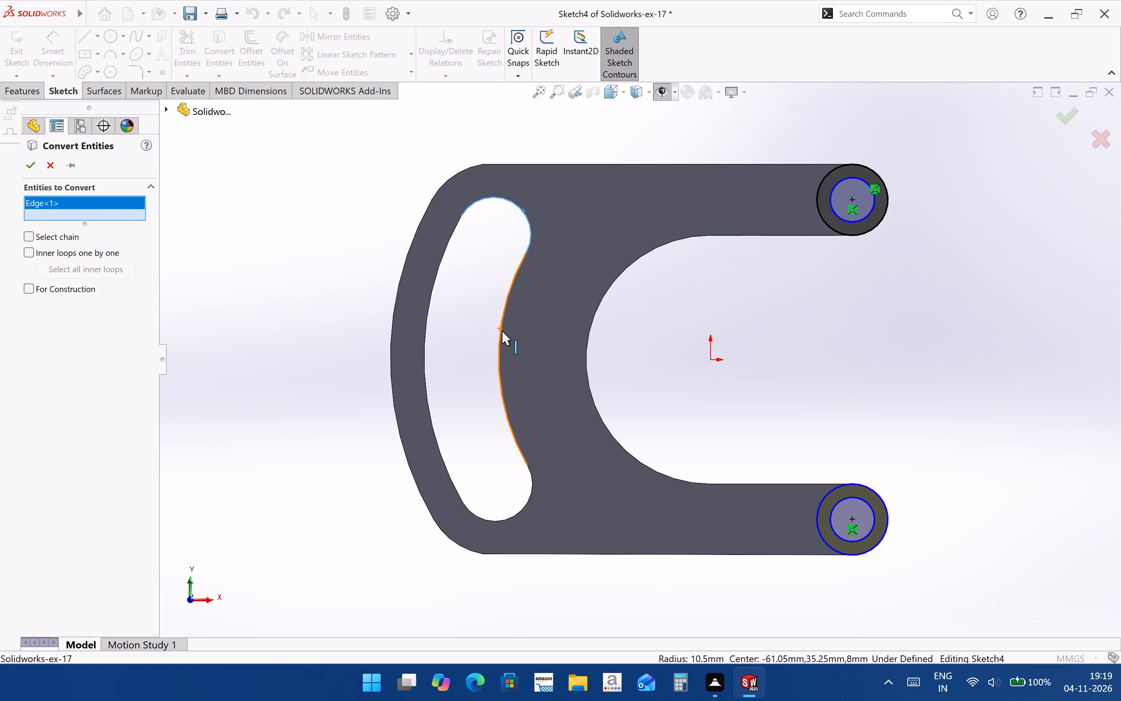
{"action": "left_click", "coordinate": [502, 331]}
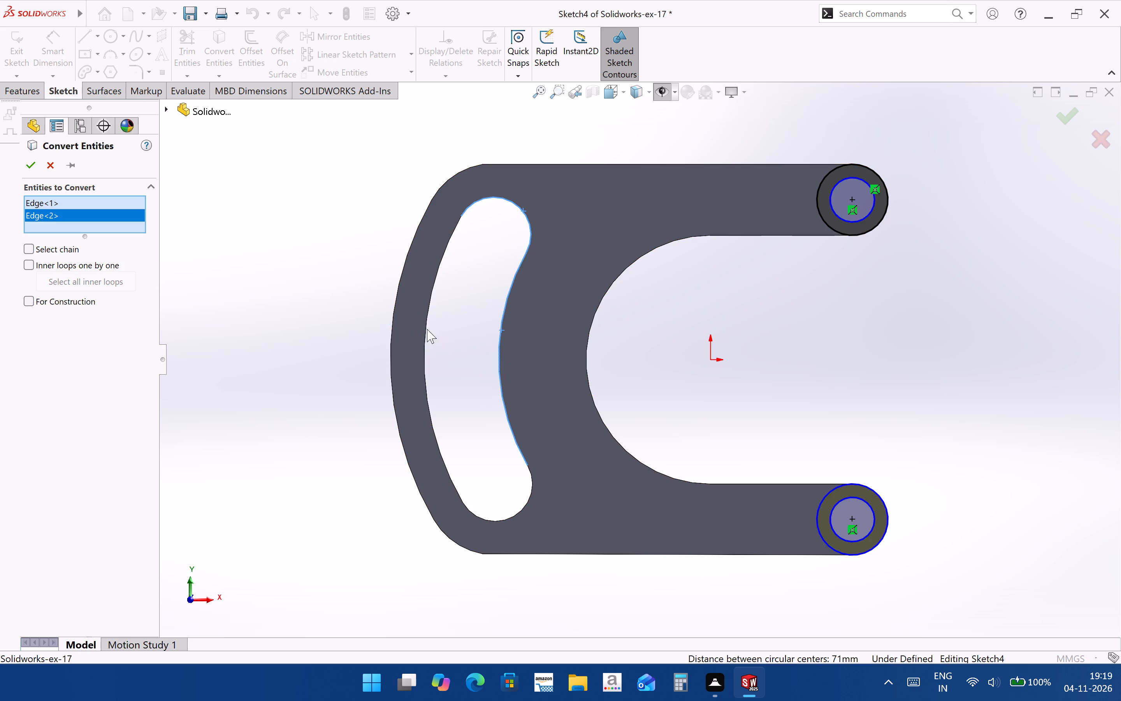
{"action": "left_click", "coordinate": [427, 329]}
{"action": "left_click", "coordinate": [505, 519]}
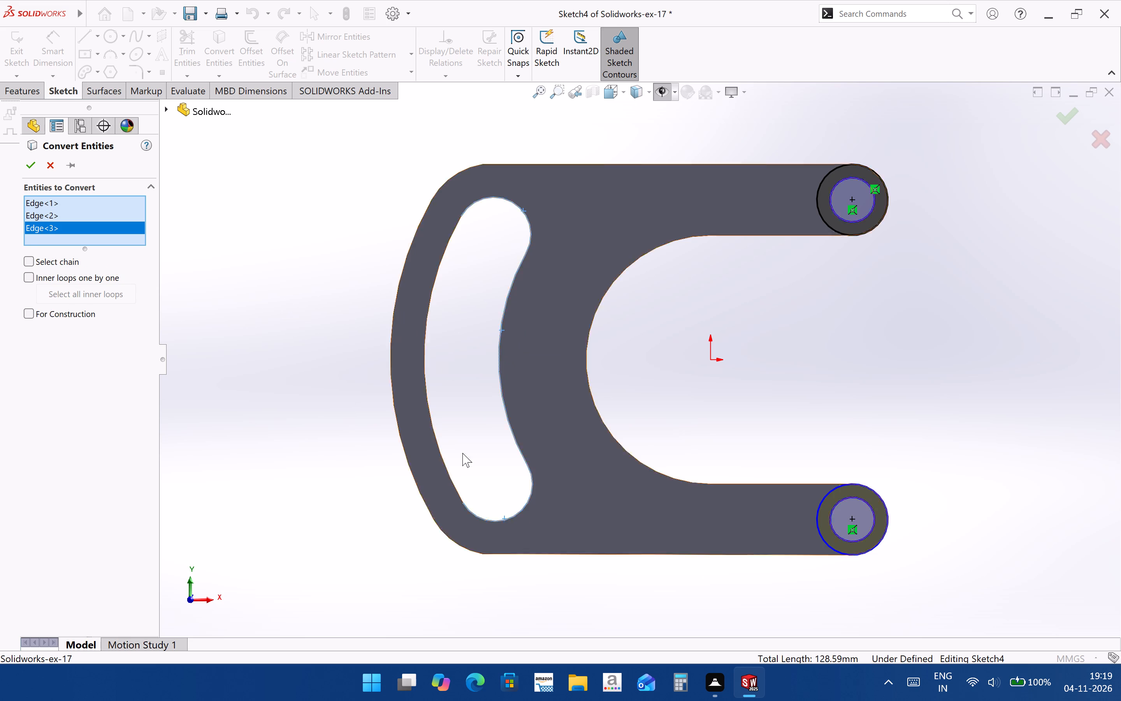
{"action": "left_click", "coordinate": [450, 477]}
{"action": "left_click", "coordinate": [35, 167]}
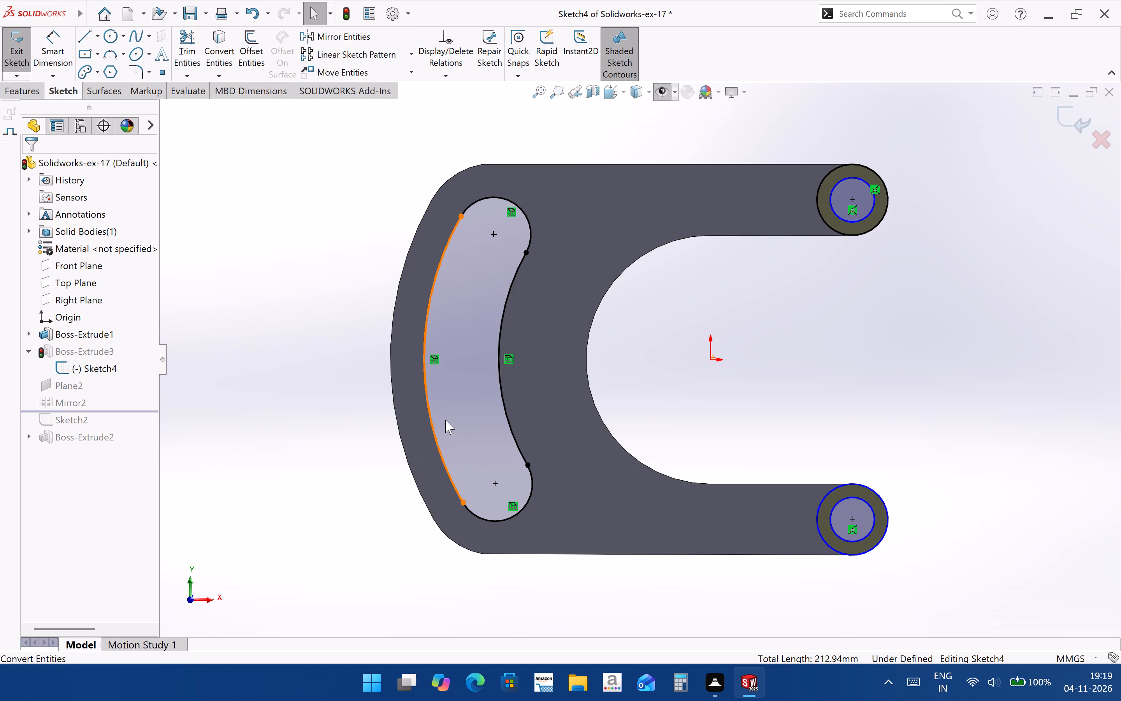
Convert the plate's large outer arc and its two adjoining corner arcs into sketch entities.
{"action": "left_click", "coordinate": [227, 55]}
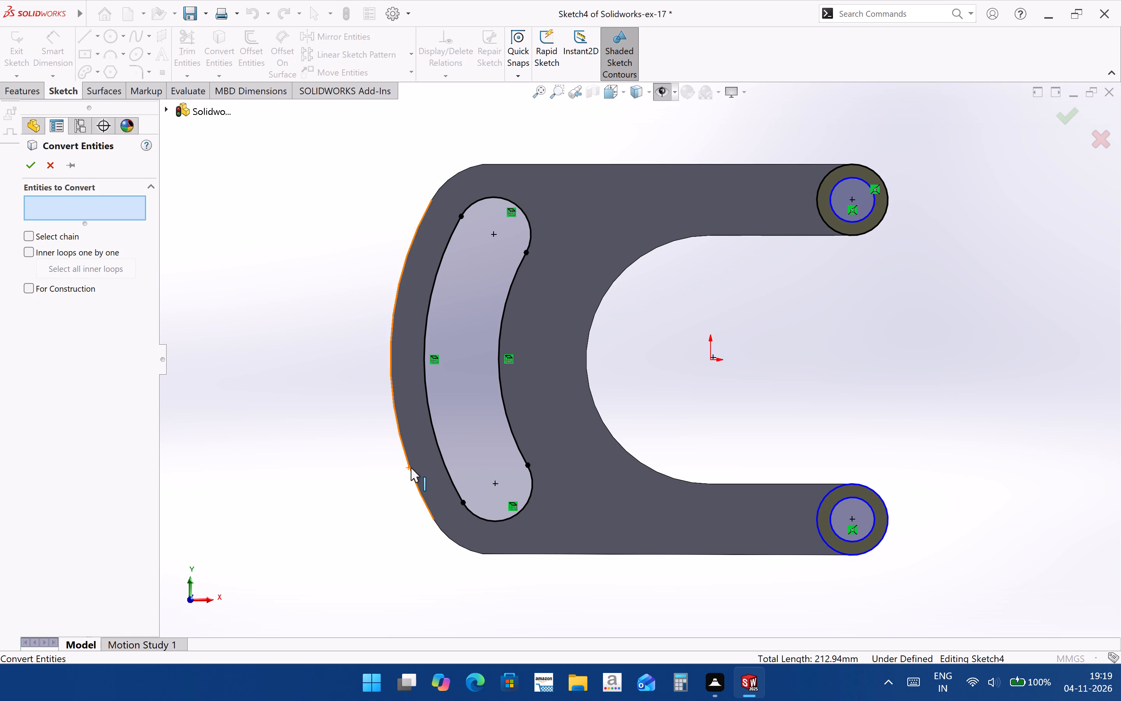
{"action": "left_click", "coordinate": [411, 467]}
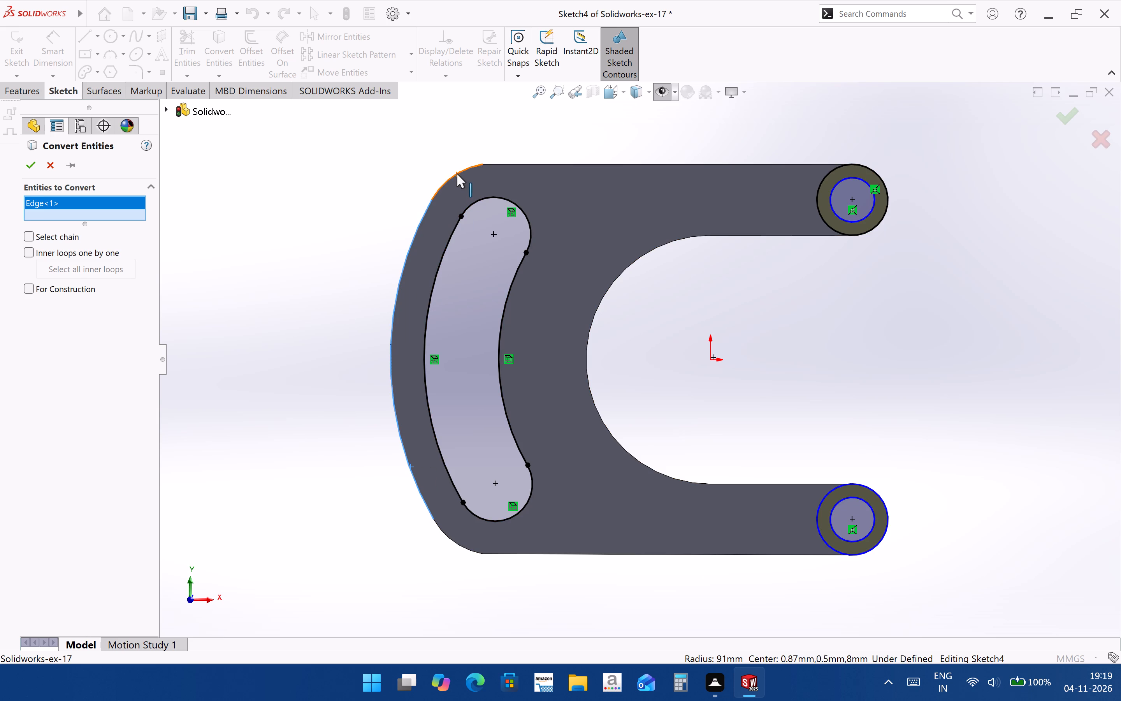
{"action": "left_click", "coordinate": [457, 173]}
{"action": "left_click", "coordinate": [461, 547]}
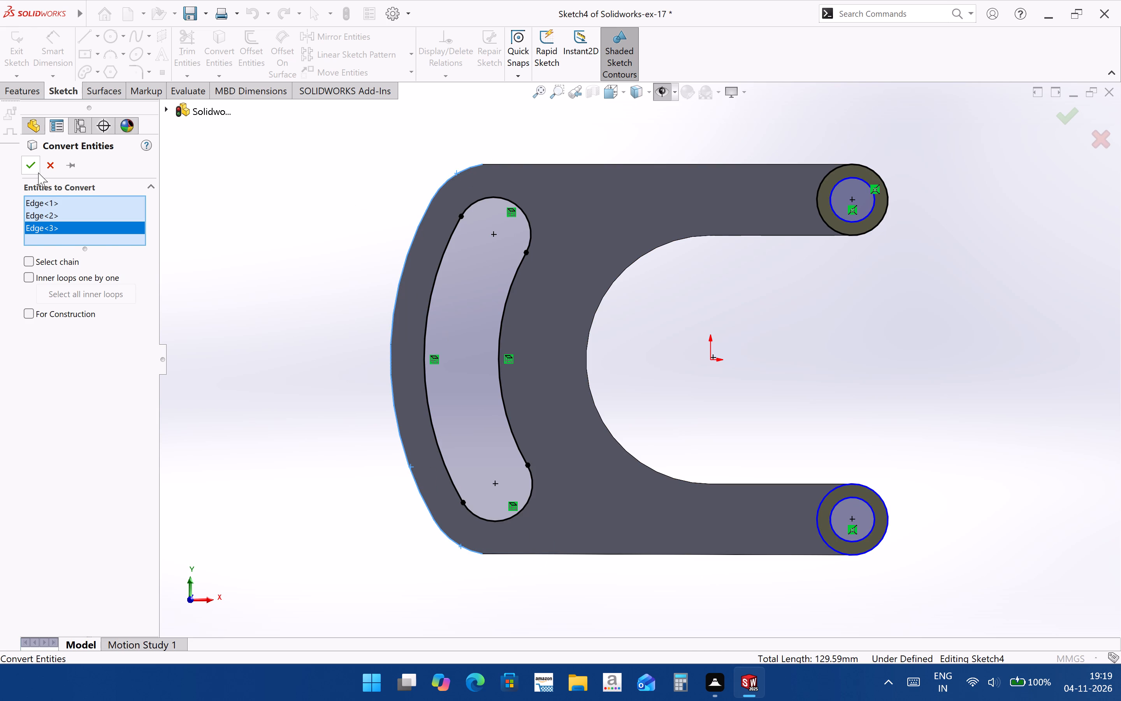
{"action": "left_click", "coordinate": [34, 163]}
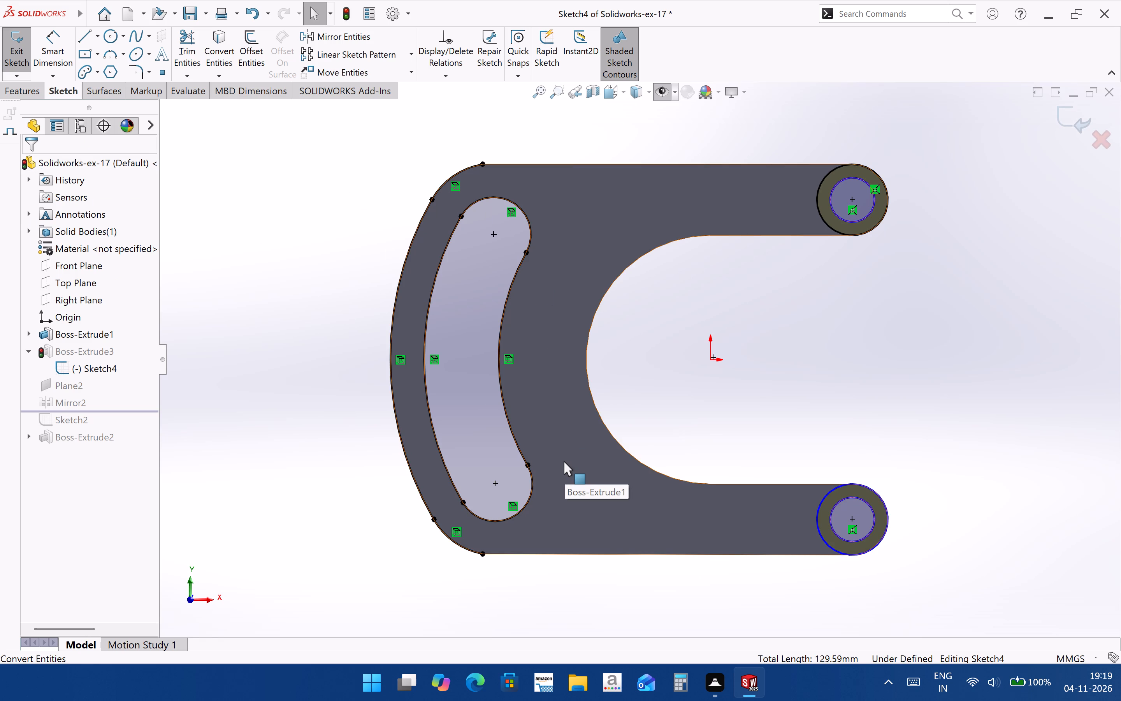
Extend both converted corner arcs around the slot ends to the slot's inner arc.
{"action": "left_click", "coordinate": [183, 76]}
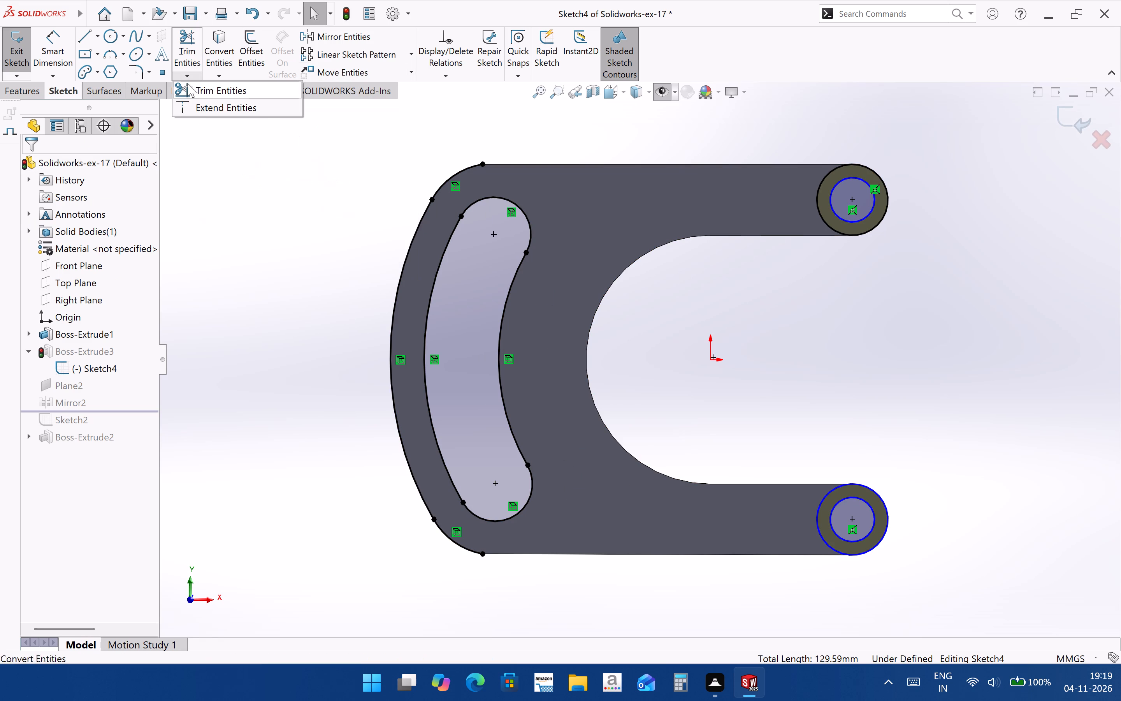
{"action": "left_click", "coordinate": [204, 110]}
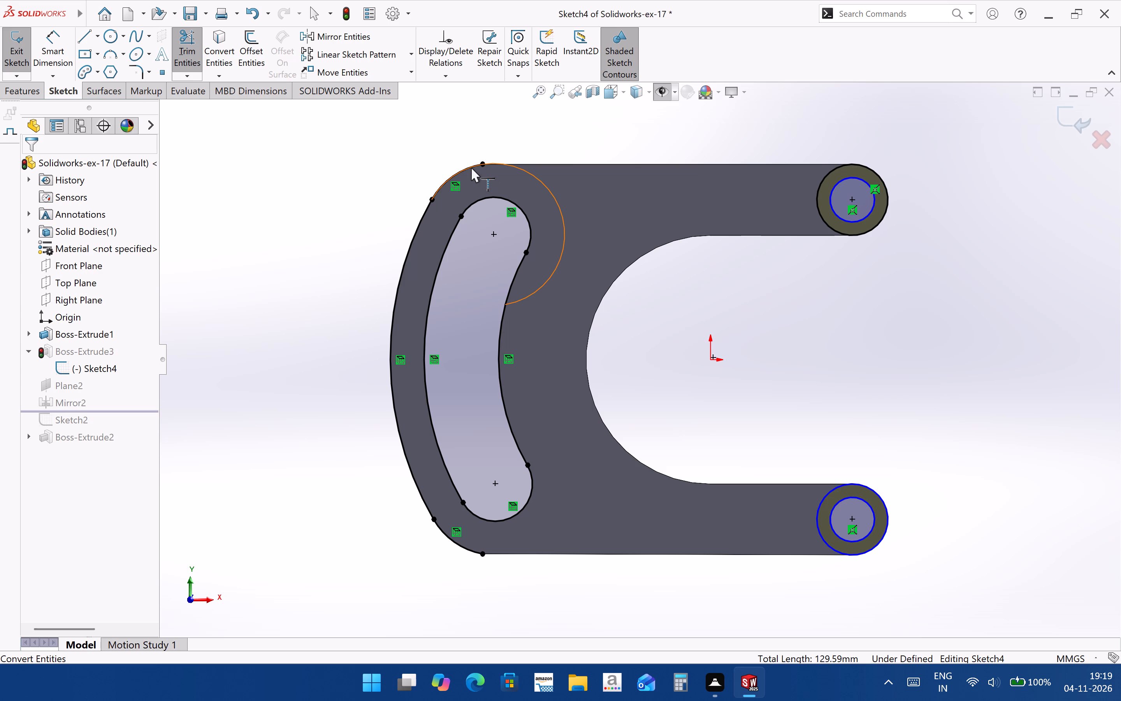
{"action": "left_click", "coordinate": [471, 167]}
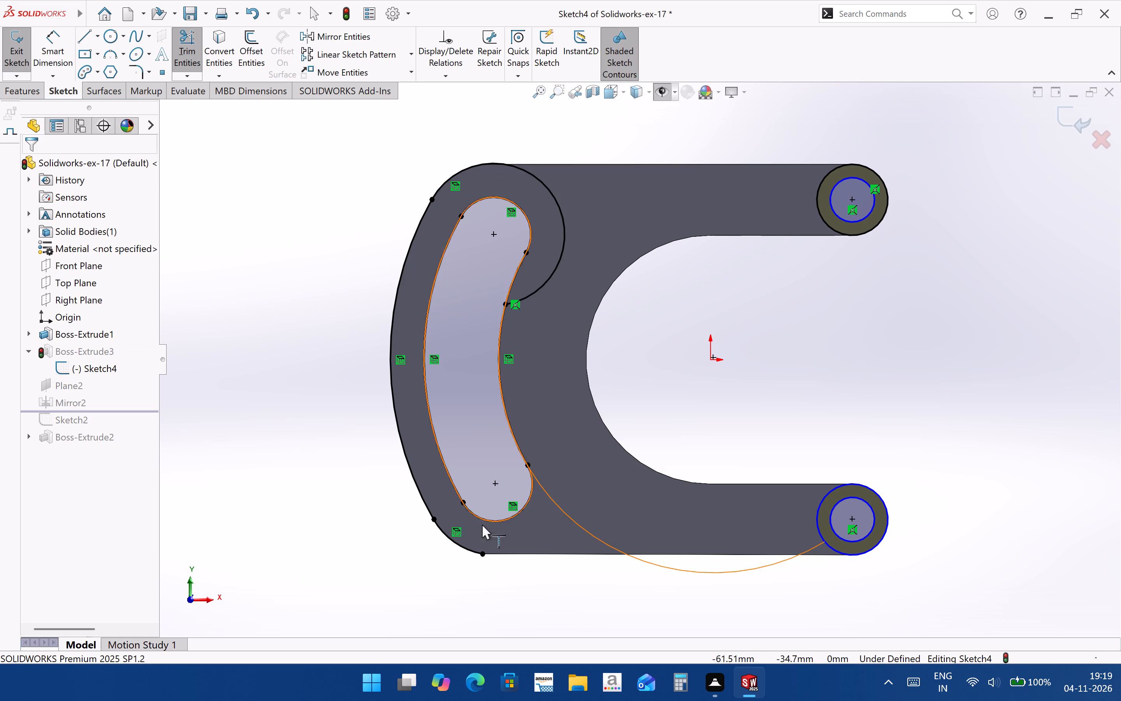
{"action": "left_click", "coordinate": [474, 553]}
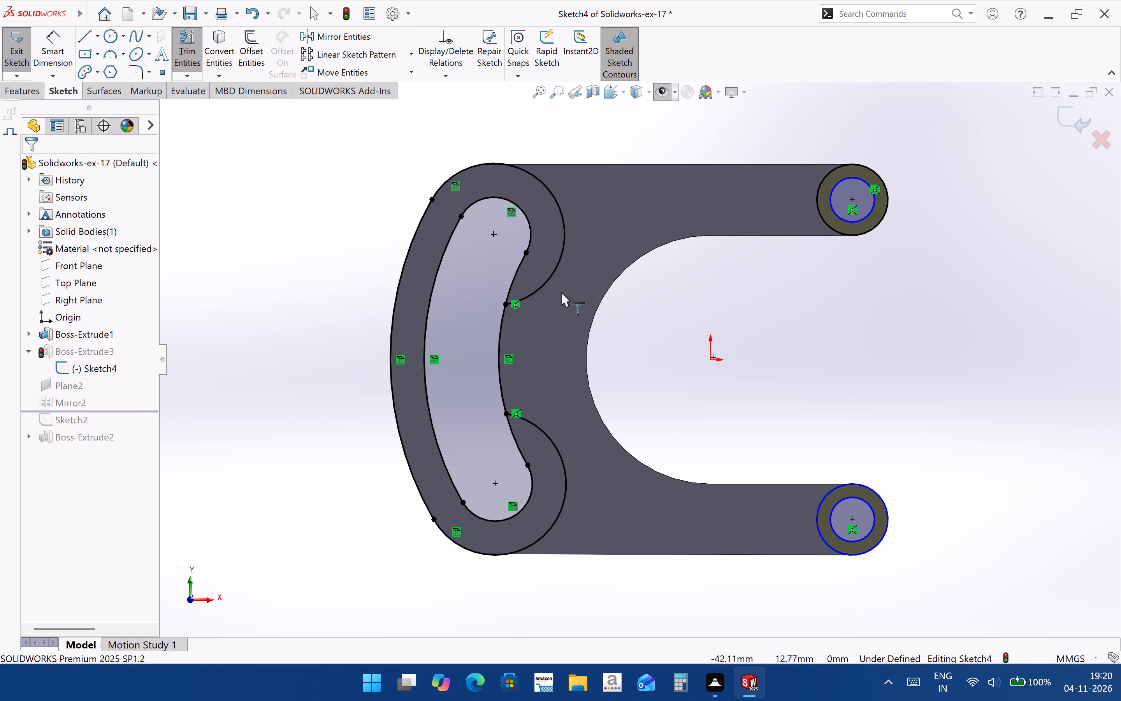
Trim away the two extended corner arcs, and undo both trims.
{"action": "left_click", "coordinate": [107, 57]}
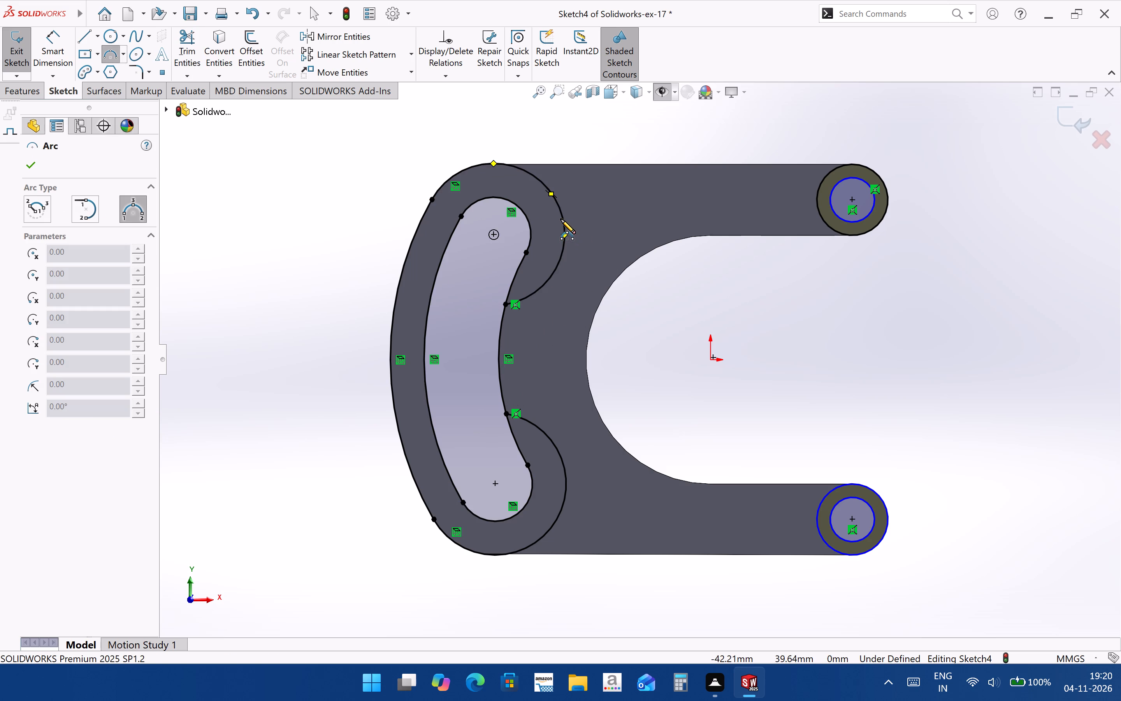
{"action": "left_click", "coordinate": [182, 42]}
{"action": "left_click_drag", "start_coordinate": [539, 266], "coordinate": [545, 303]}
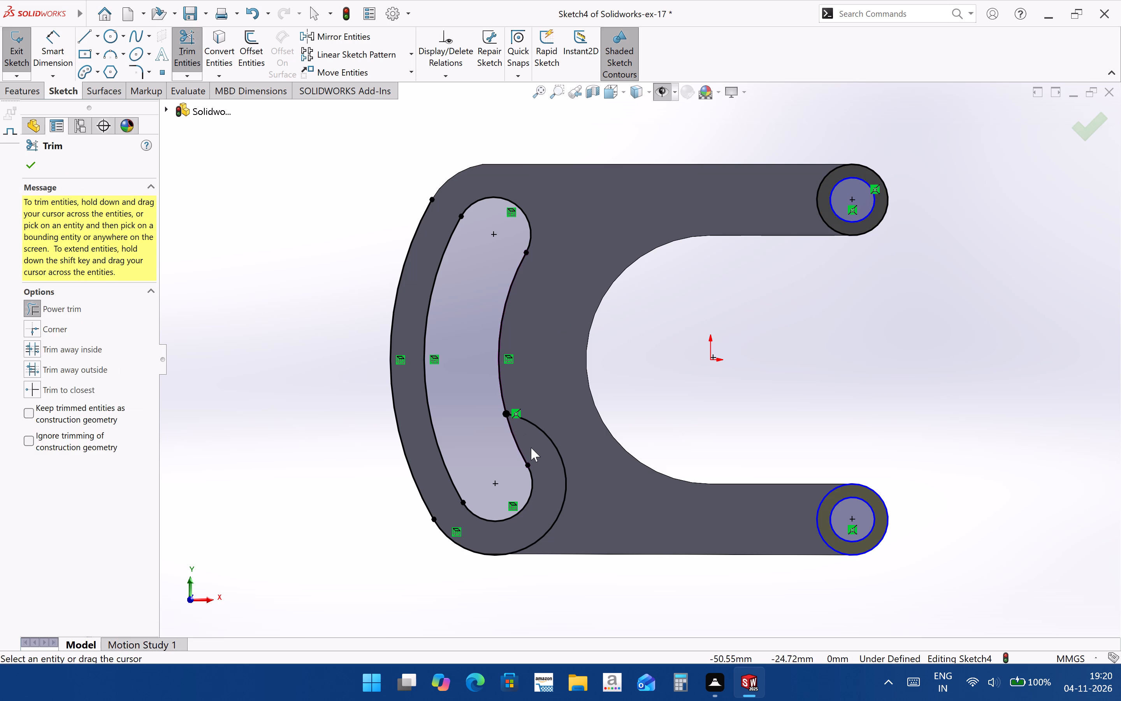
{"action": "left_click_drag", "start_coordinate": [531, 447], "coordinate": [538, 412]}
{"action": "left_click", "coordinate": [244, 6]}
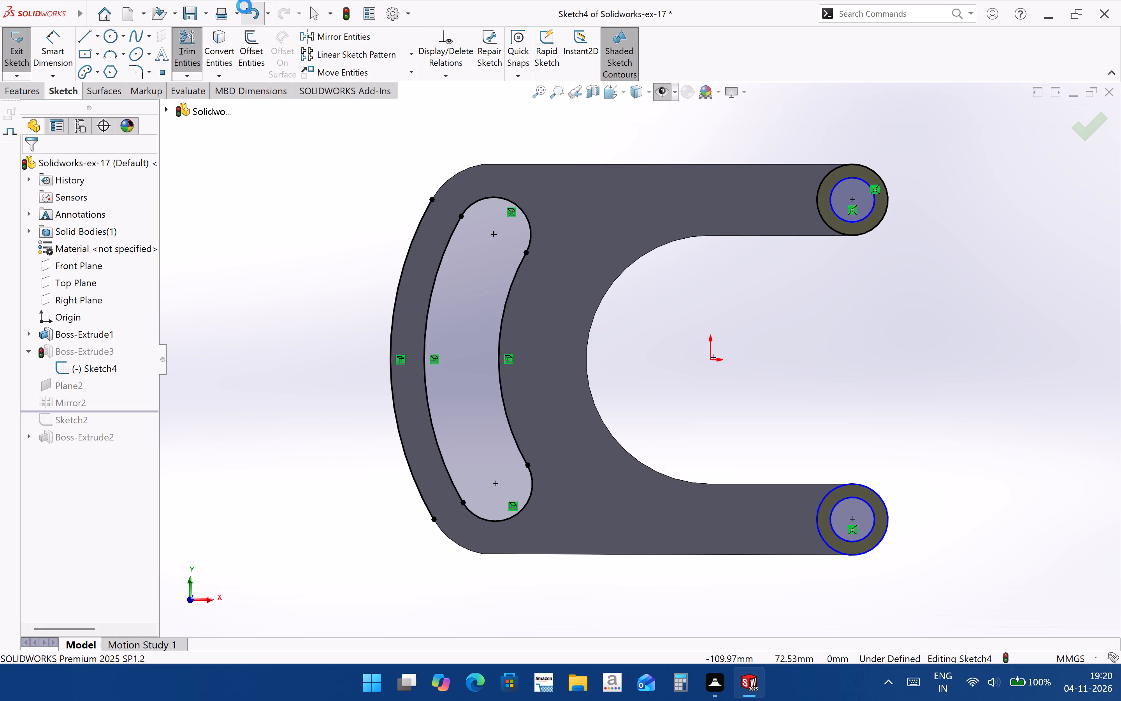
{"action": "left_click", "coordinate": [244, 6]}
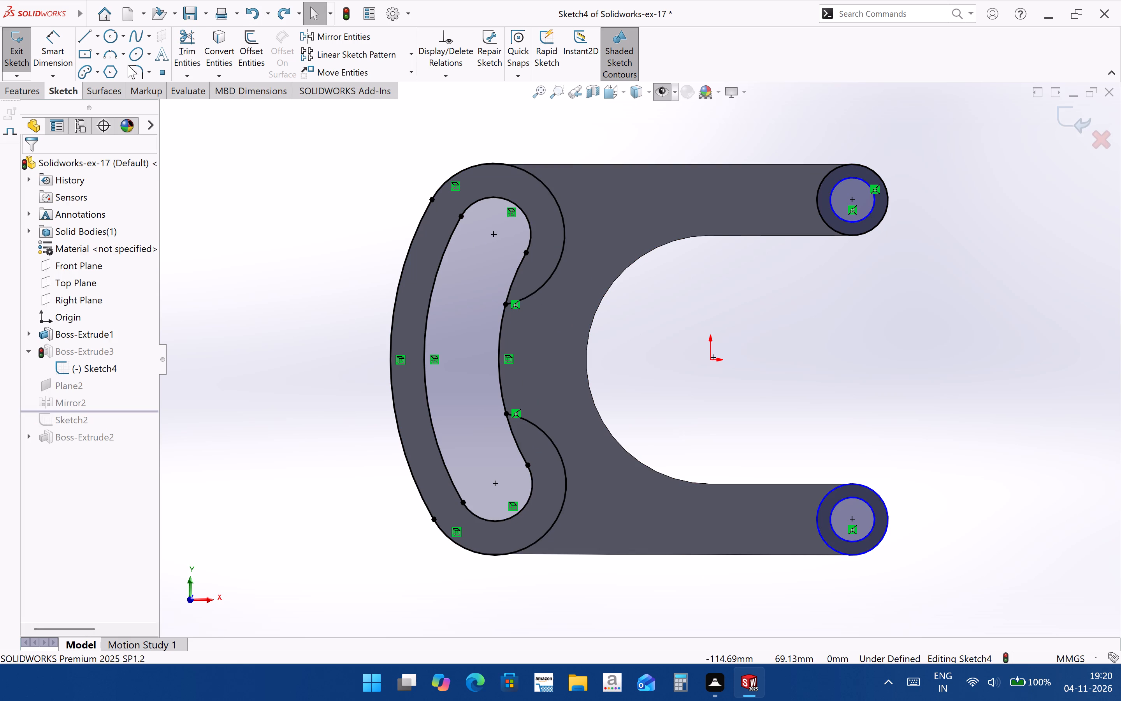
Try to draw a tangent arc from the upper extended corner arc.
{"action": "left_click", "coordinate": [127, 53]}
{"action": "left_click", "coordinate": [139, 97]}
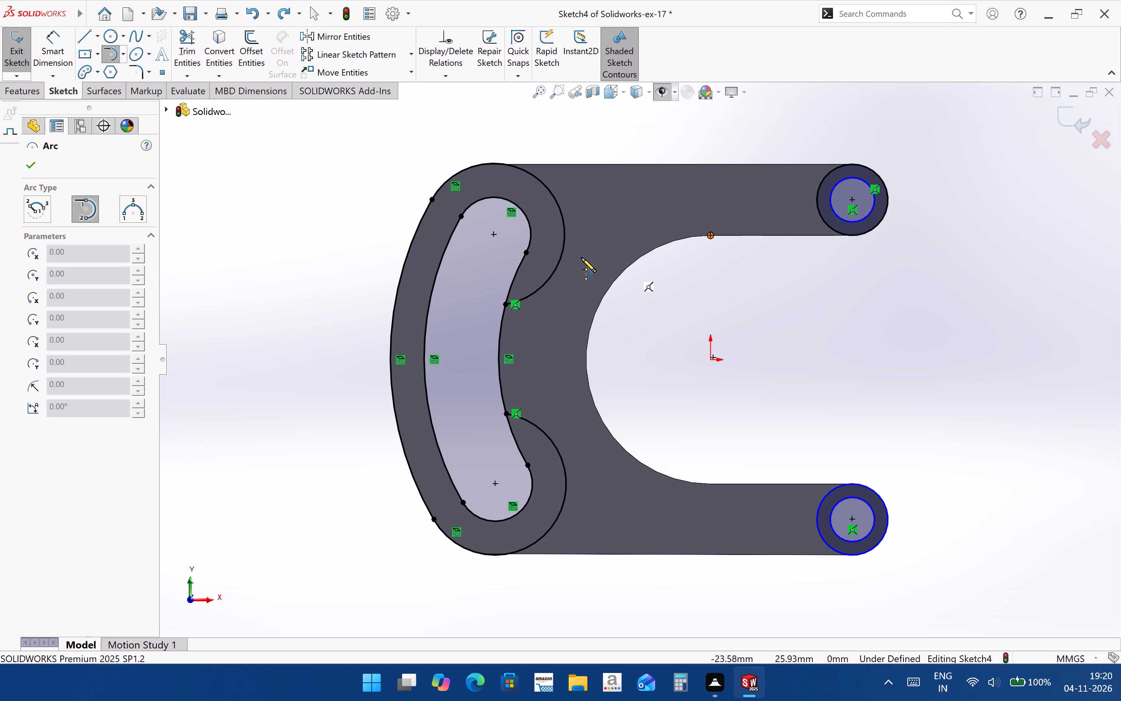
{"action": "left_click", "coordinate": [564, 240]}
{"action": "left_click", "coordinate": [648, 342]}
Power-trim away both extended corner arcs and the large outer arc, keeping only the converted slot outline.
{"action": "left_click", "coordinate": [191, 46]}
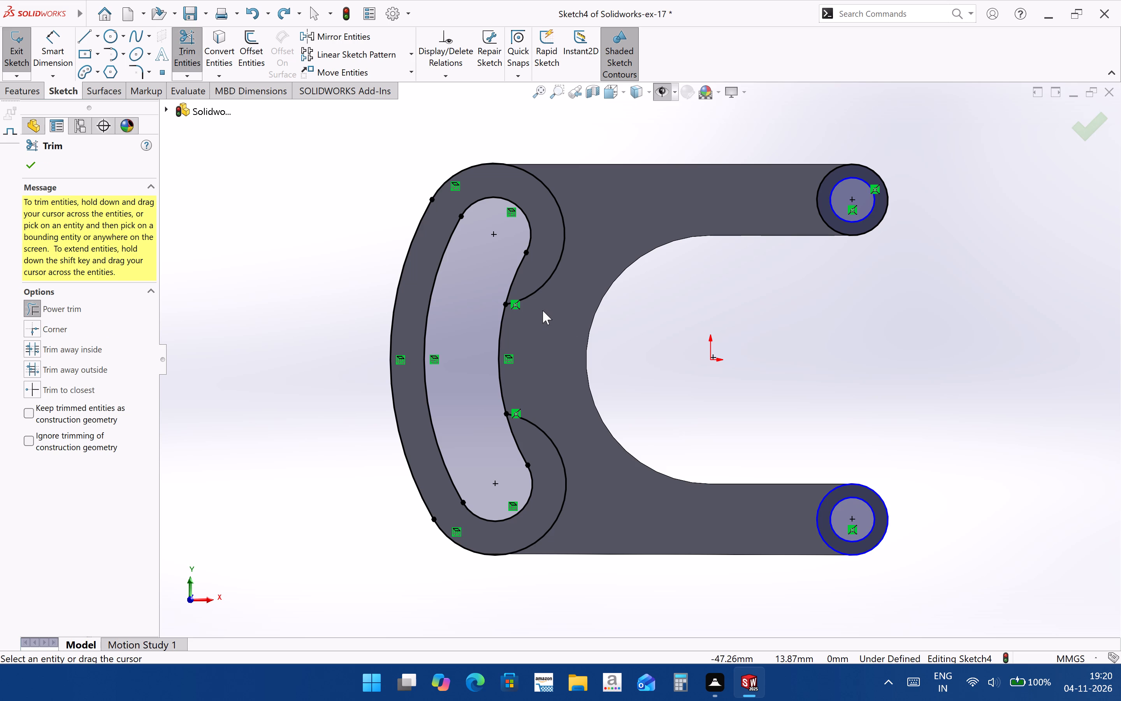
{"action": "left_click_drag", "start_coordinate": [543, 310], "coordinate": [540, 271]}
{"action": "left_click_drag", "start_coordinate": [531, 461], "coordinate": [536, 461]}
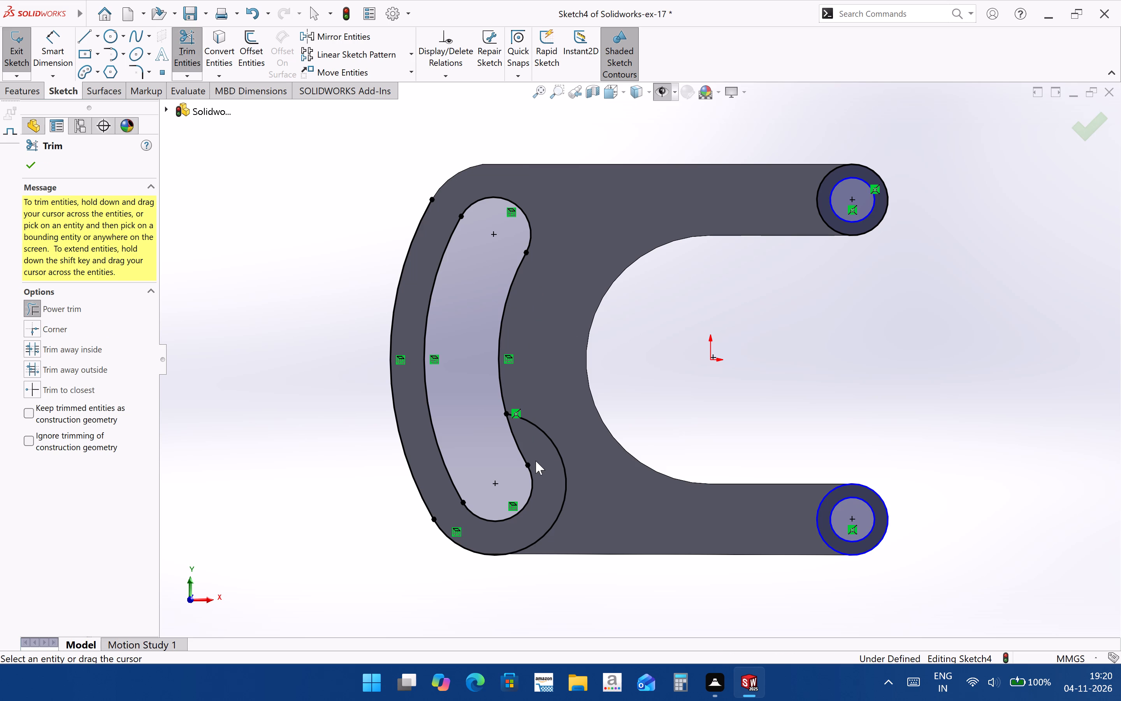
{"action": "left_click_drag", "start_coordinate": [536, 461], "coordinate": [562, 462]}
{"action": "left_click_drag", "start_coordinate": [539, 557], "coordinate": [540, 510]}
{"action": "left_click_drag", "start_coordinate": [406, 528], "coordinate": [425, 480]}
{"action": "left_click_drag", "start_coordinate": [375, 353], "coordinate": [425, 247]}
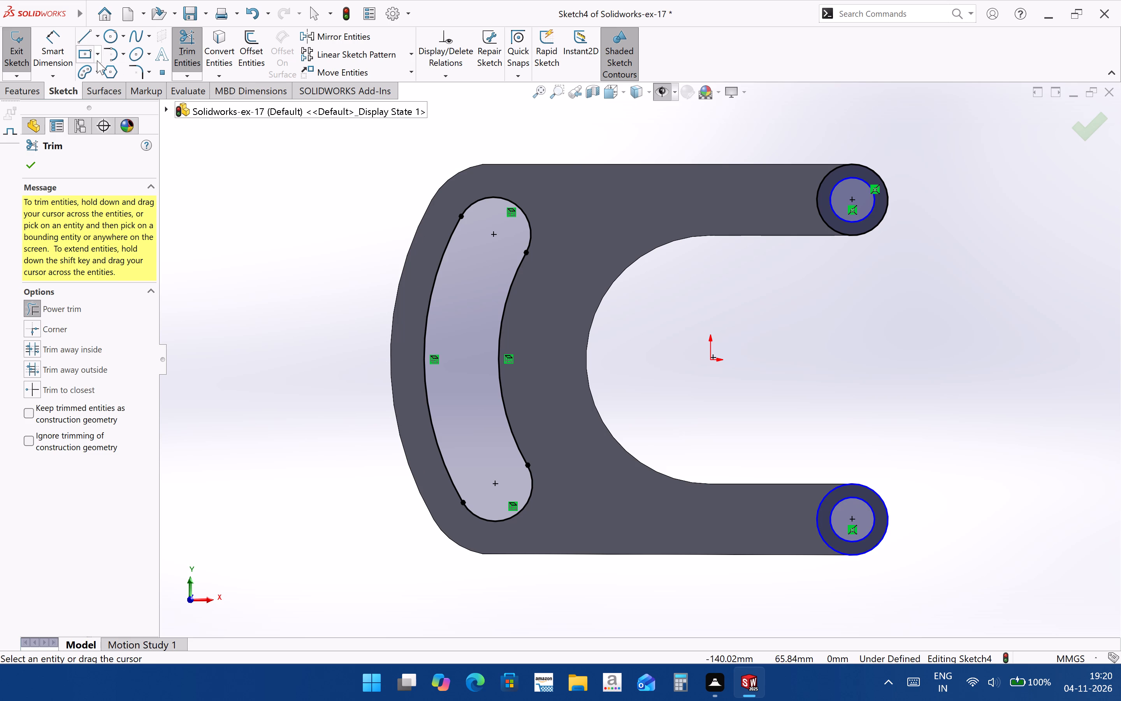
Sketch a 3 Point Arc Slot around the existing slot between its end centres, about 58 mm centreline radius and 35 mm wide.
{"action": "left_click", "coordinate": [96, 63]}
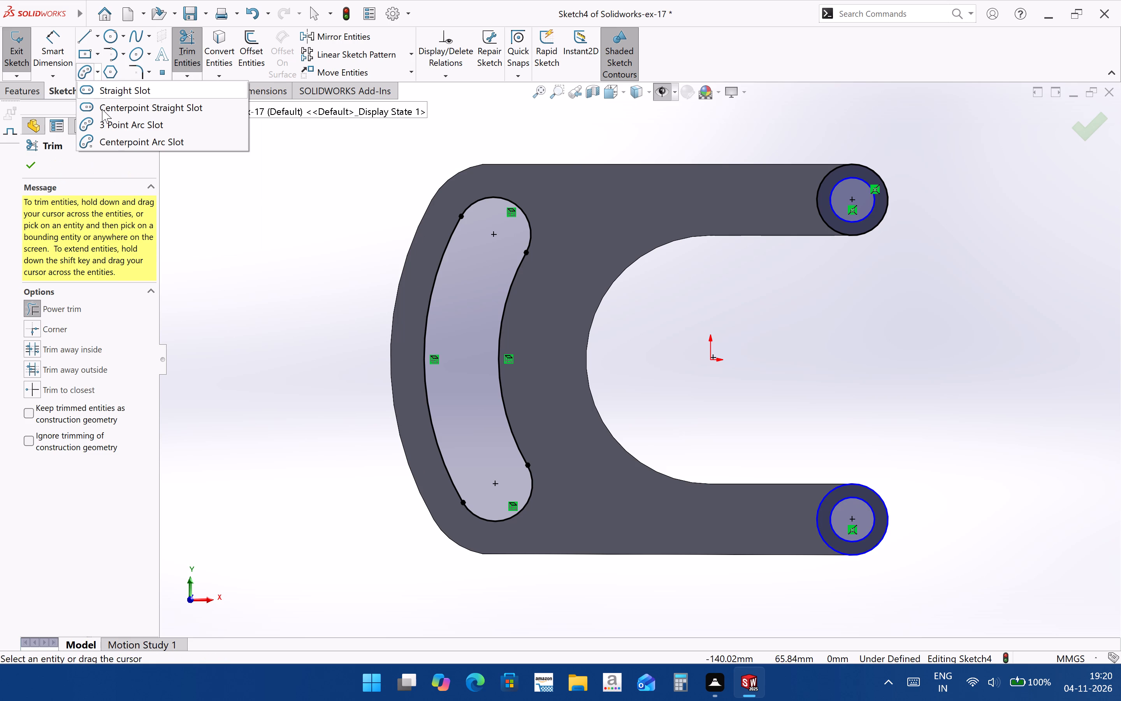
{"action": "left_click", "coordinate": [109, 129]}
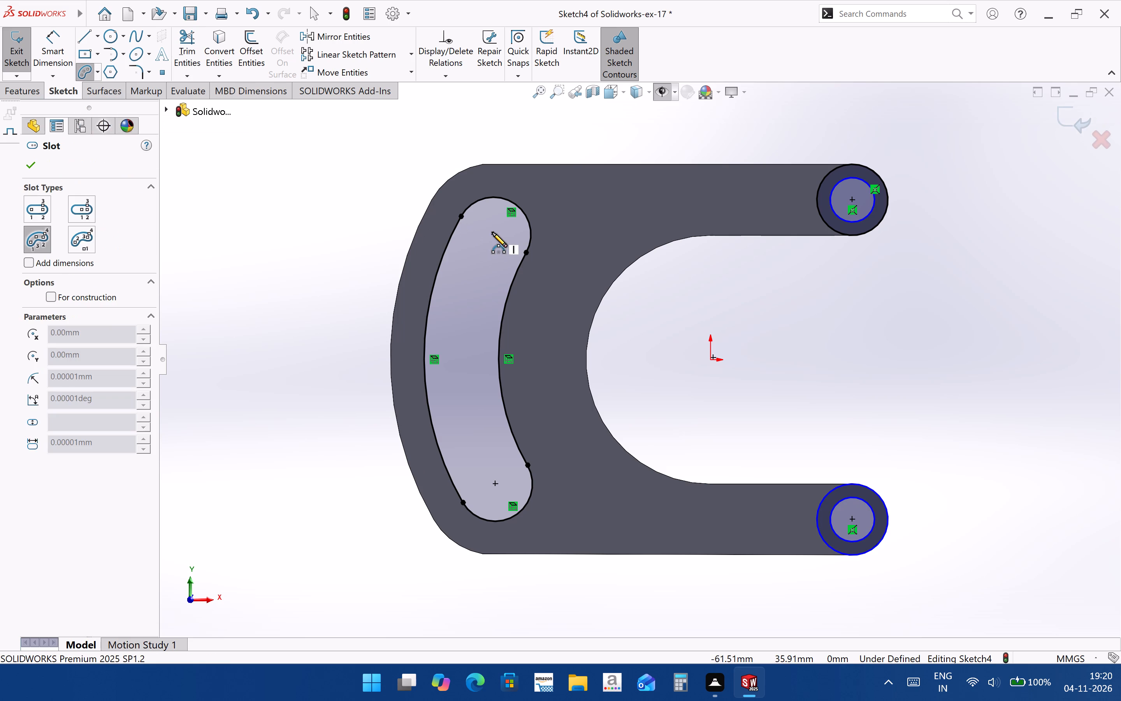
{"action": "left_click", "coordinate": [492, 234]}
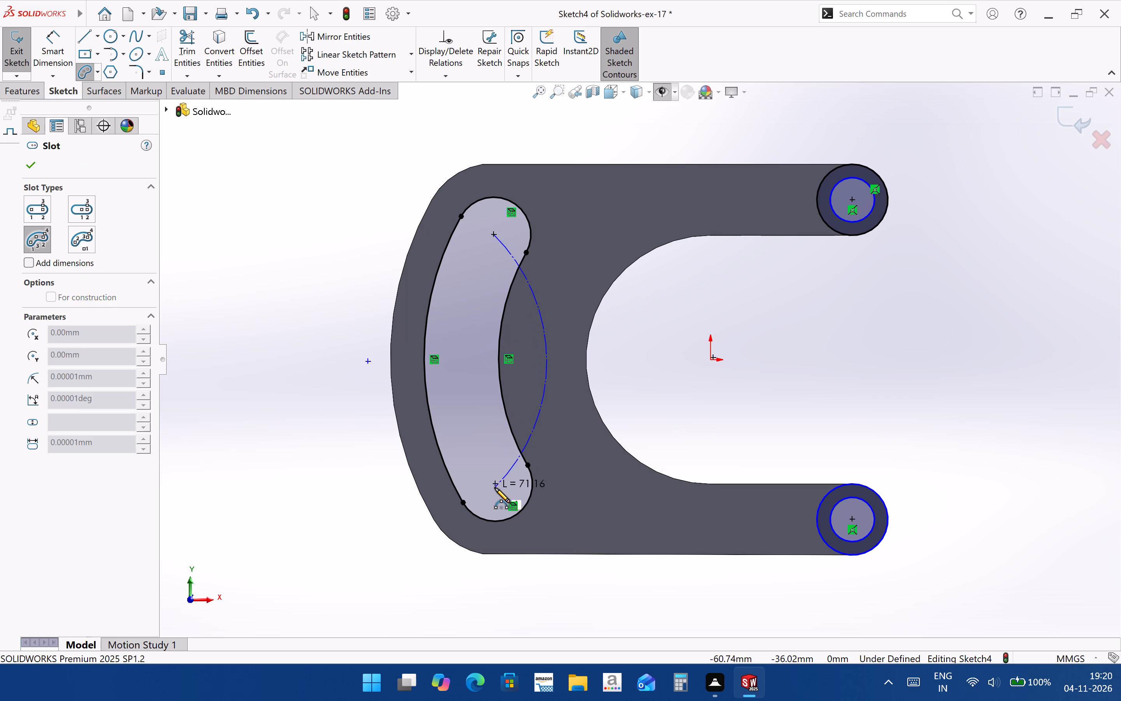
{"action": "left_click", "coordinate": [495, 483]}
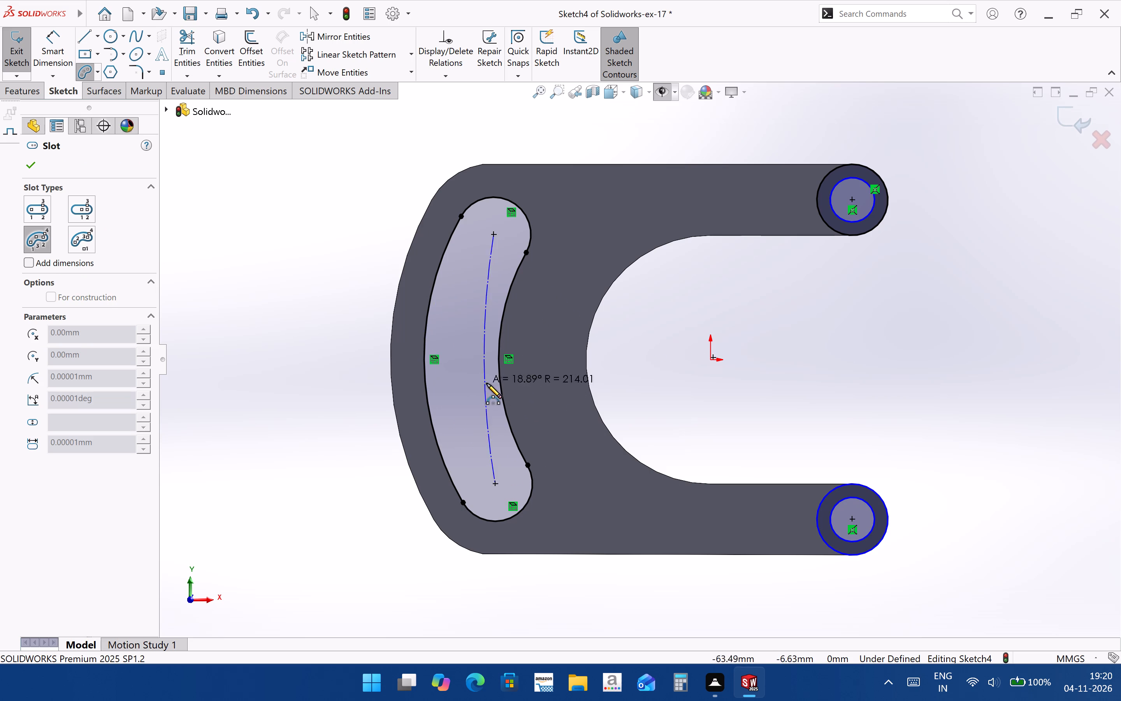
{"action": "left_click", "coordinate": [455, 388]}
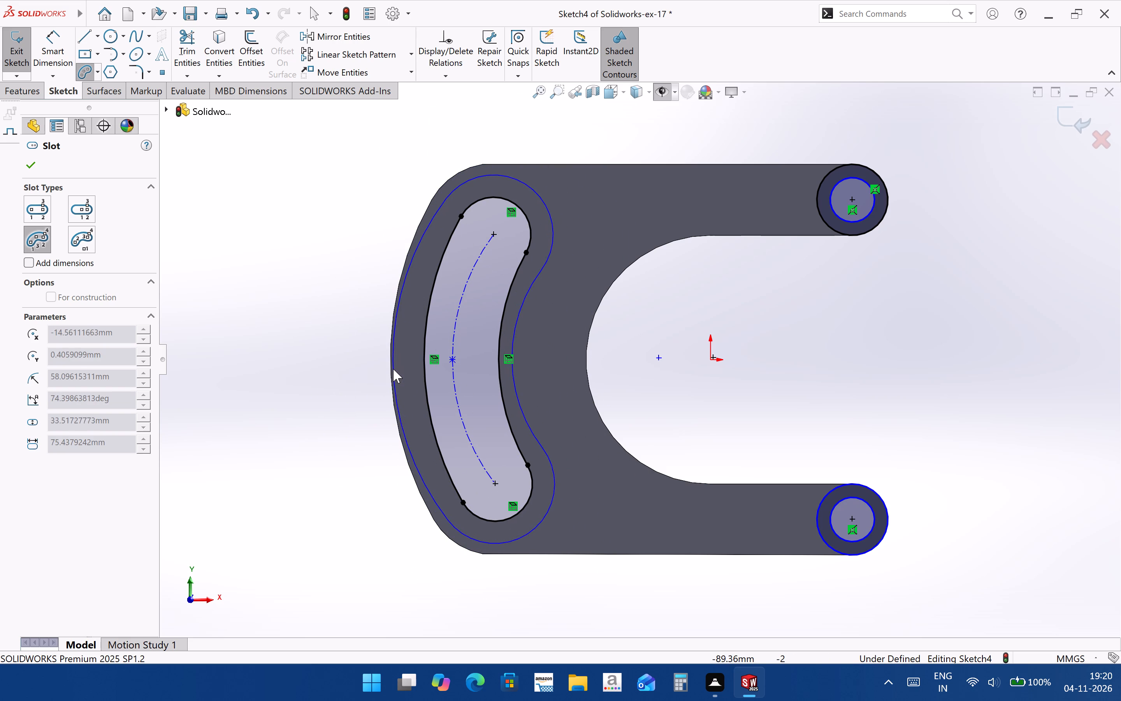
{"action": "scroll", "coordinate": [382, 371], "scroll_direction": "down", "scroll_amount": 2}
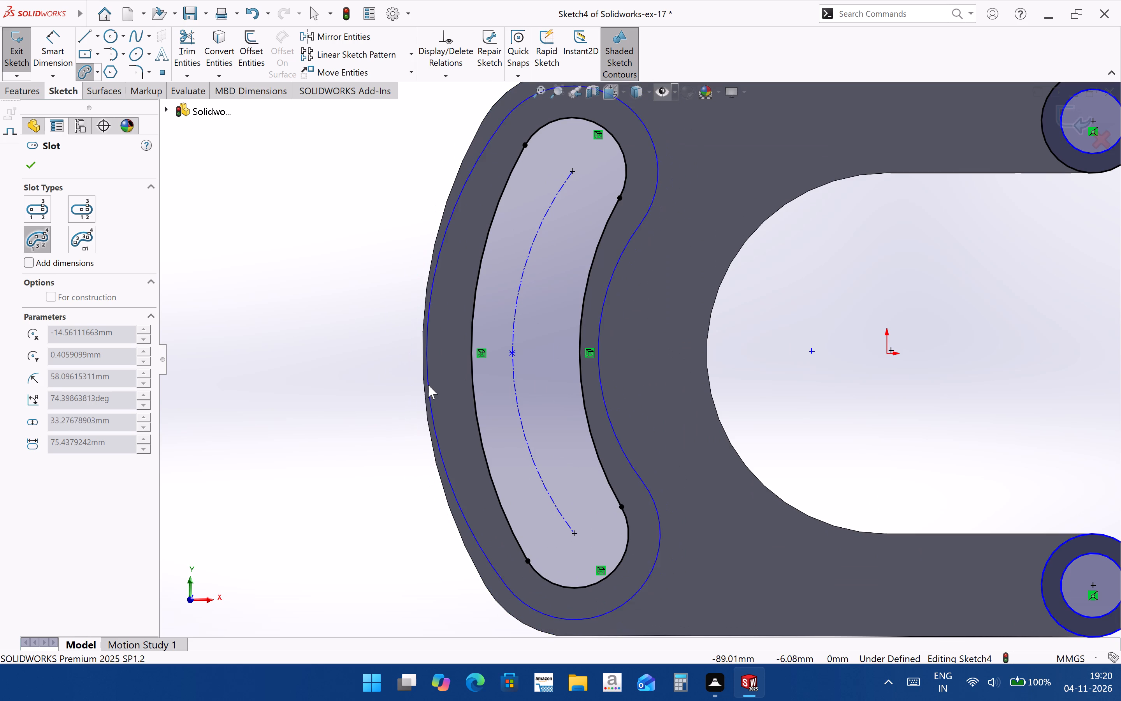
{"action": "scroll", "coordinate": [423, 386], "scroll_direction": "up", "scroll_amount": 2}
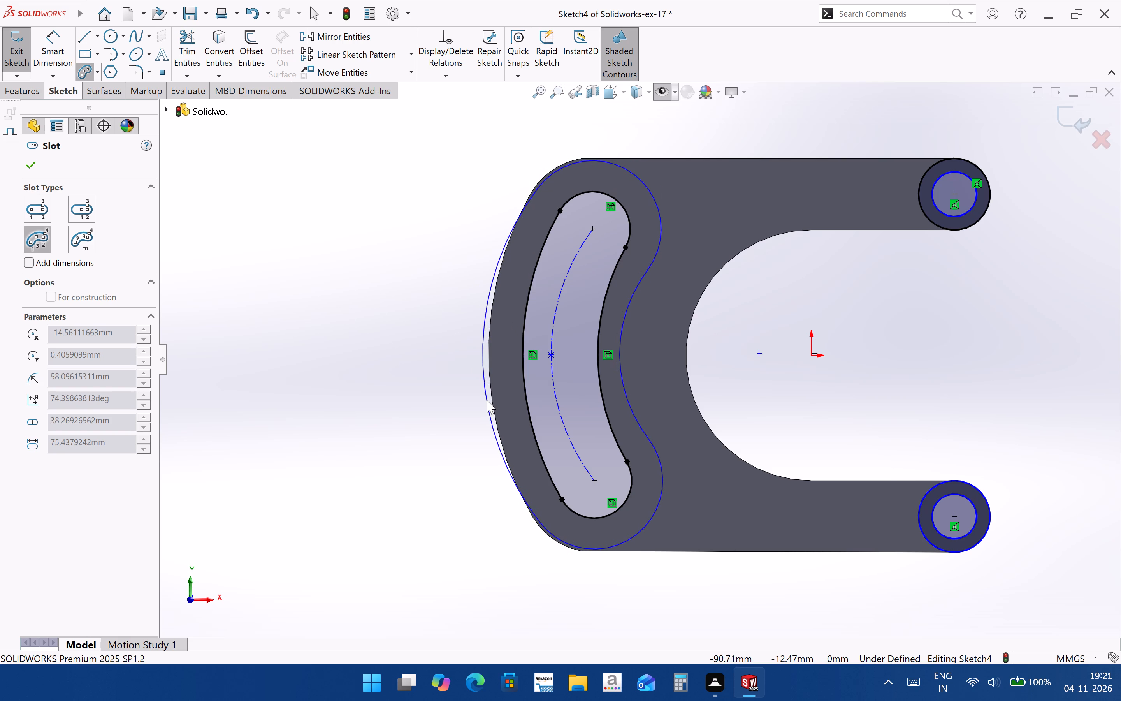
{"action": "left_click", "coordinate": [492, 400]}
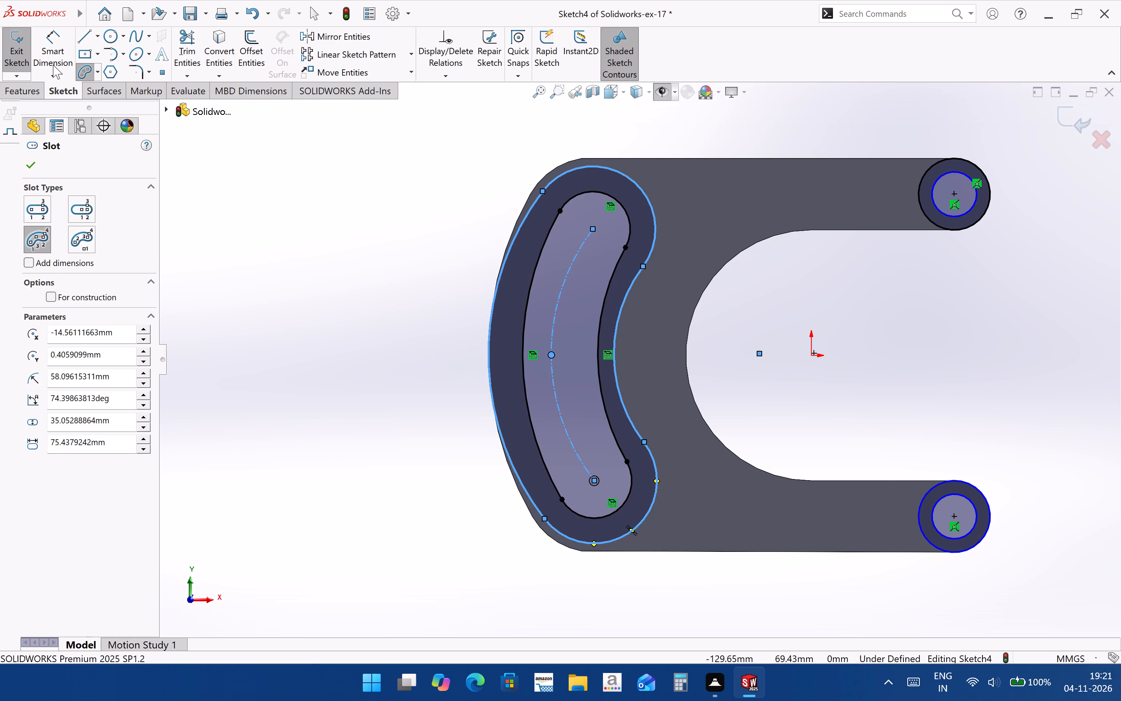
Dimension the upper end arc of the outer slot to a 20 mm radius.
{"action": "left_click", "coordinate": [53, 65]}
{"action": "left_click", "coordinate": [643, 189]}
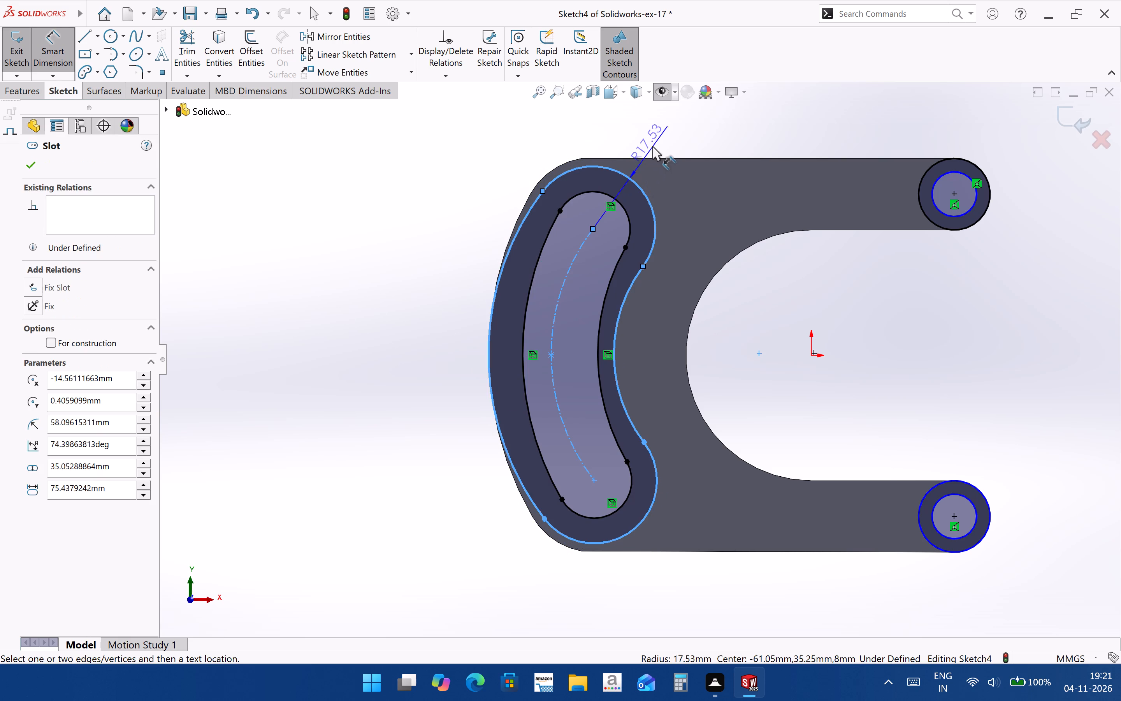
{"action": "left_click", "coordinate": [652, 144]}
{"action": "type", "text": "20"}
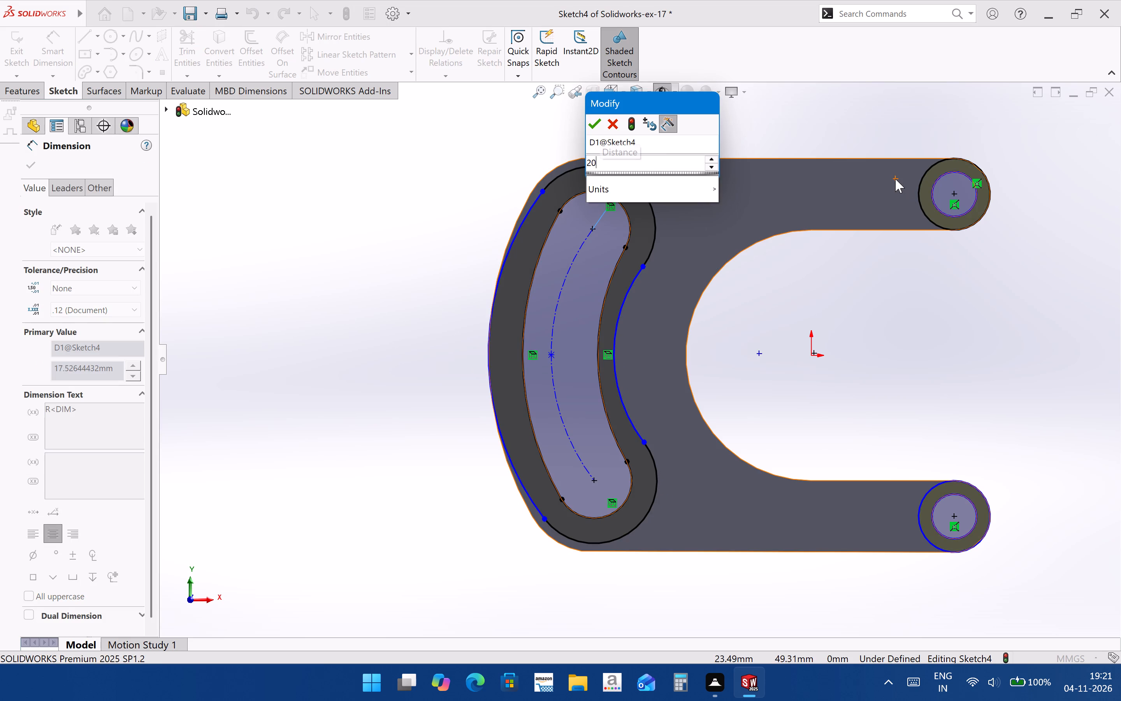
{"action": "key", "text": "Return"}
Delete the outer arc slot together with its radius dimension, keeping the converted inner slot outline.
{"action": "middle_click_drag", "start_coordinate": [591, 497], "coordinate": [602, 492]}
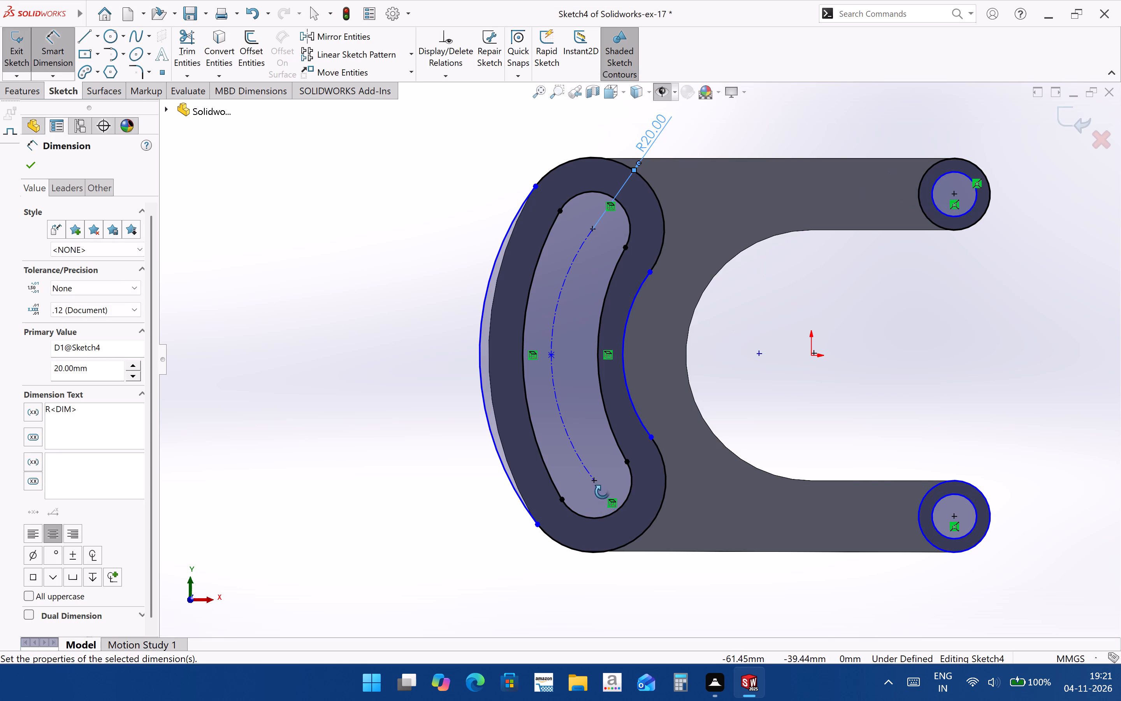
{"action": "middle_click_drag", "start_coordinate": [602, 492], "coordinate": [690, 435]}
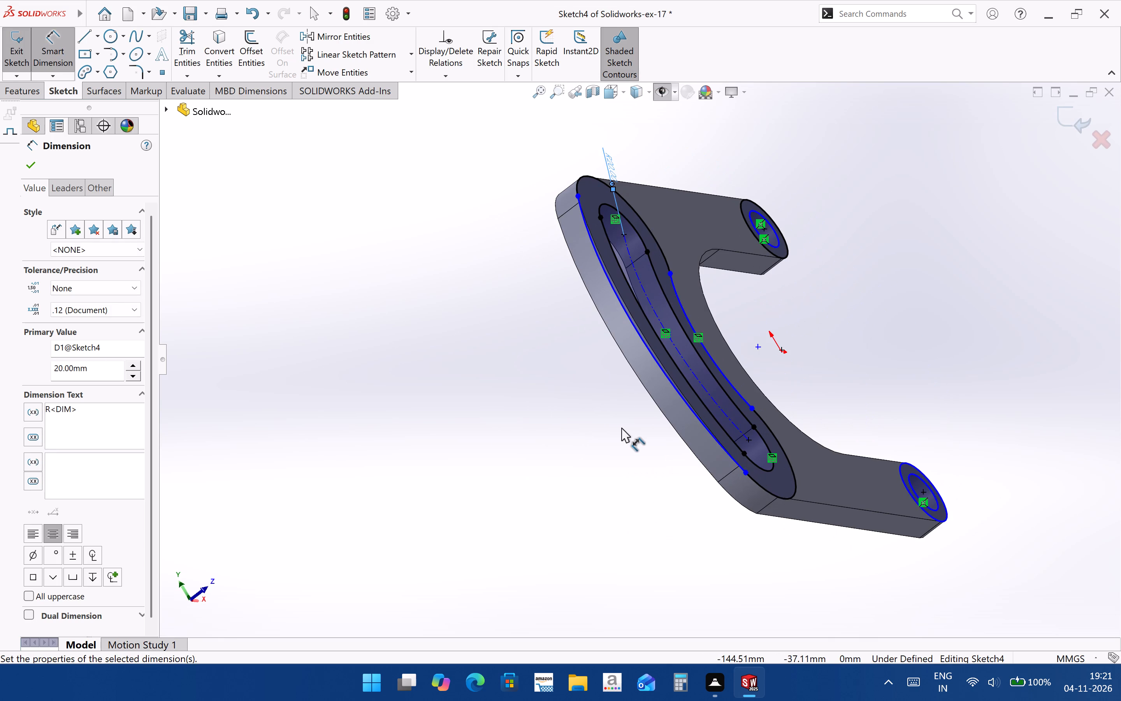
{"action": "middle_click_drag", "start_coordinate": [568, 412], "coordinate": [533, 419]}
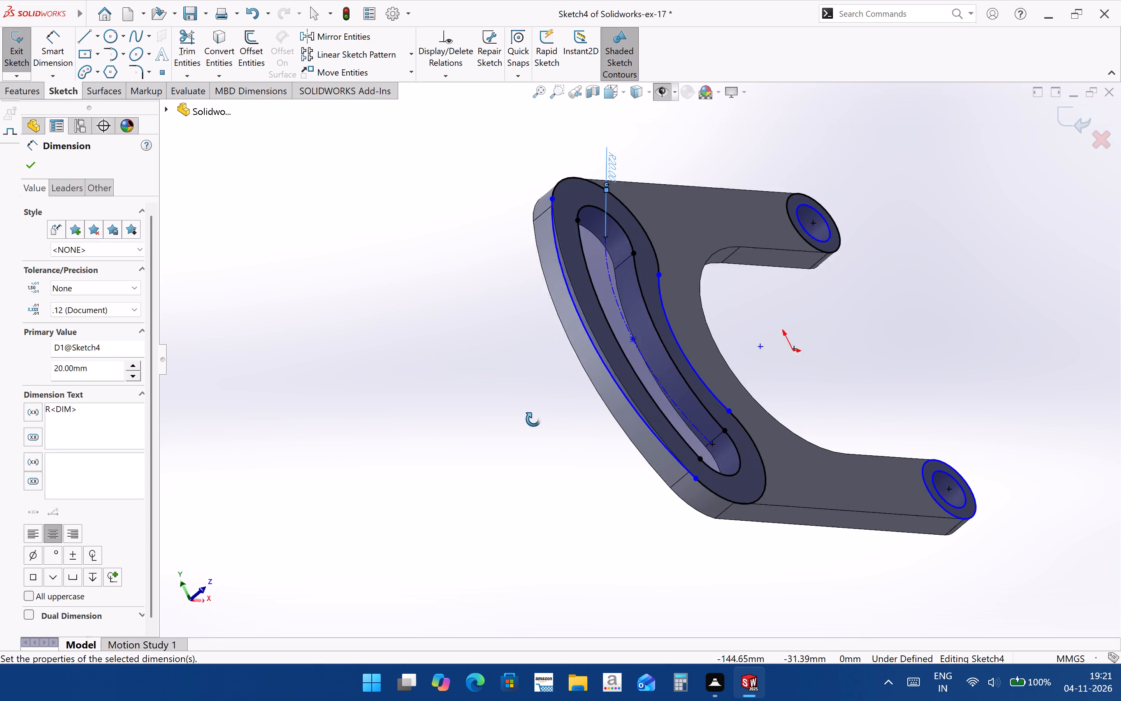
{"action": "middle_click_drag", "start_coordinate": [533, 419], "coordinate": [475, 447]}
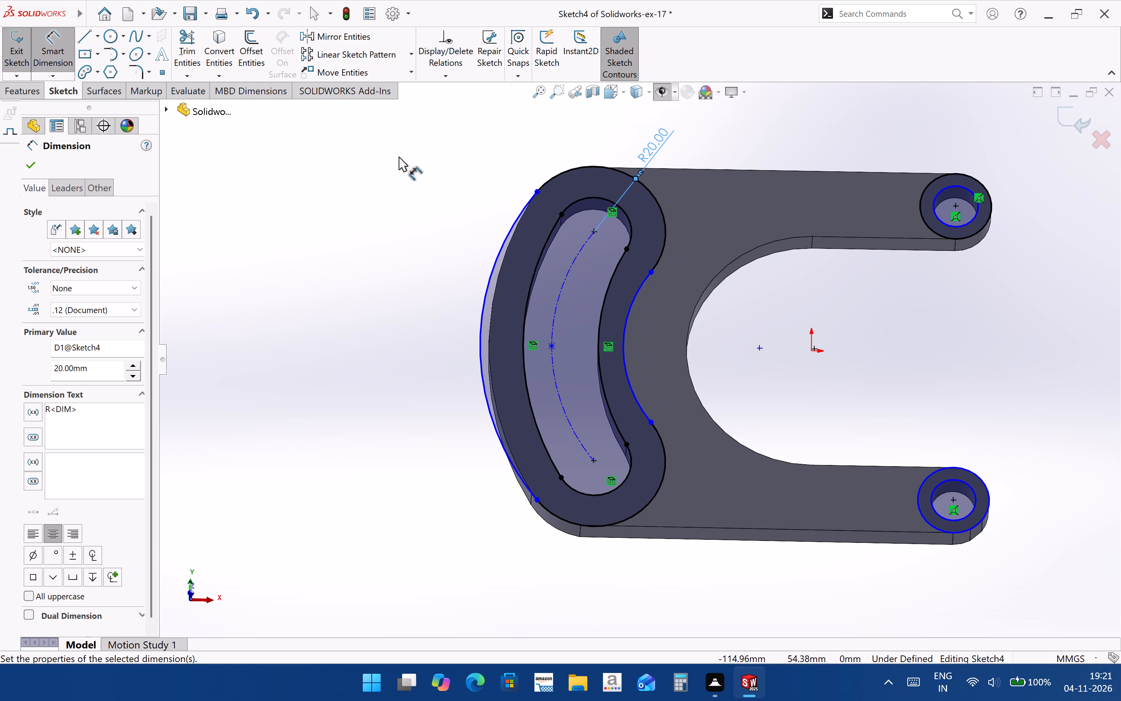
{"action": "left_click_drag", "start_coordinate": [395, 145], "coordinate": [678, 506]}
{"action": "scroll", "coordinate": [652, 515], "scroll_direction": "up", "scroll_amount": 2}
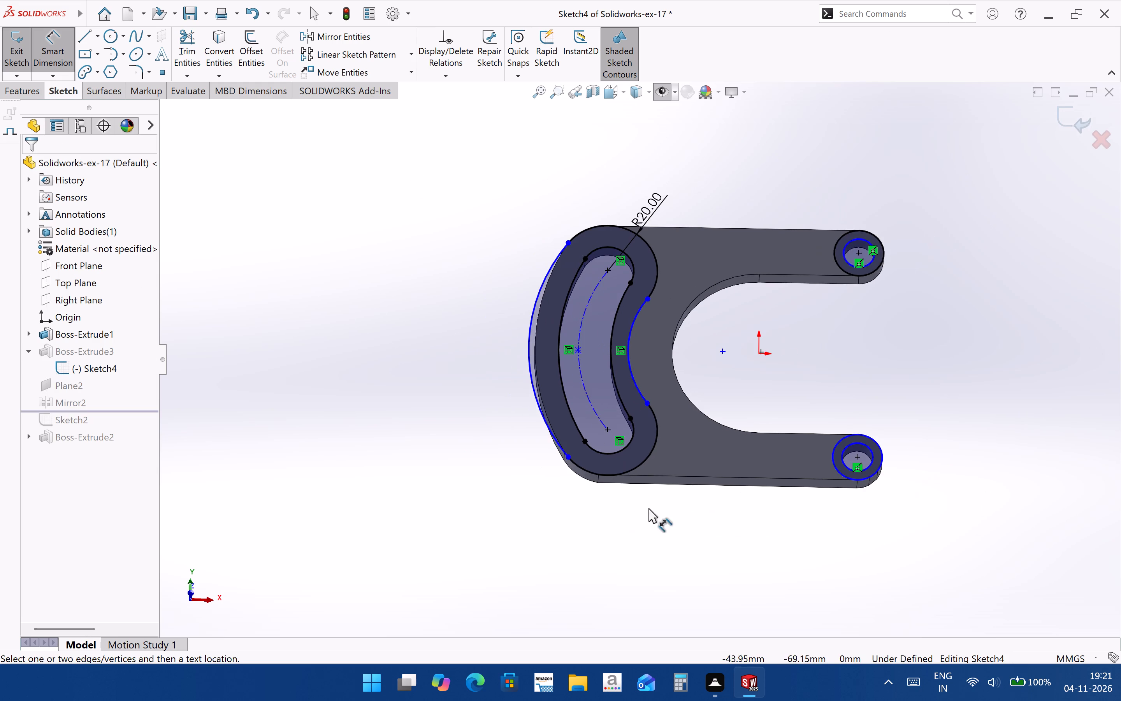
{"action": "middle_click_drag", "start_coordinate": [648, 508], "coordinate": [648, 609]}
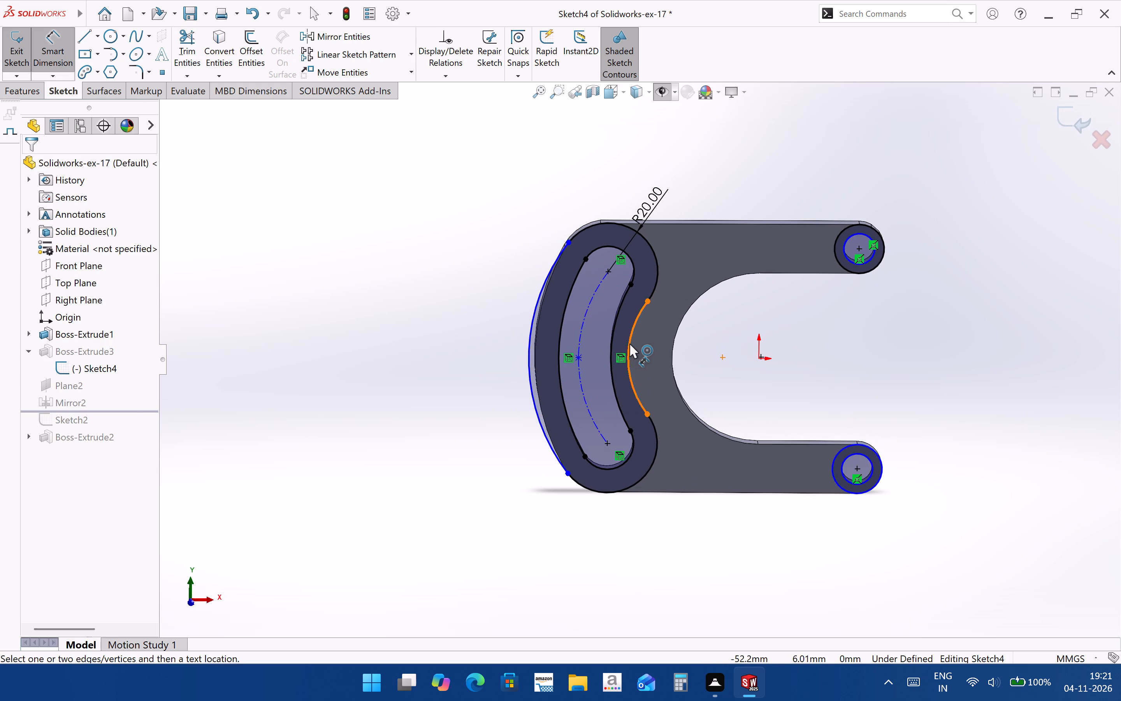
{"action": "left_click", "coordinate": [629, 343]}
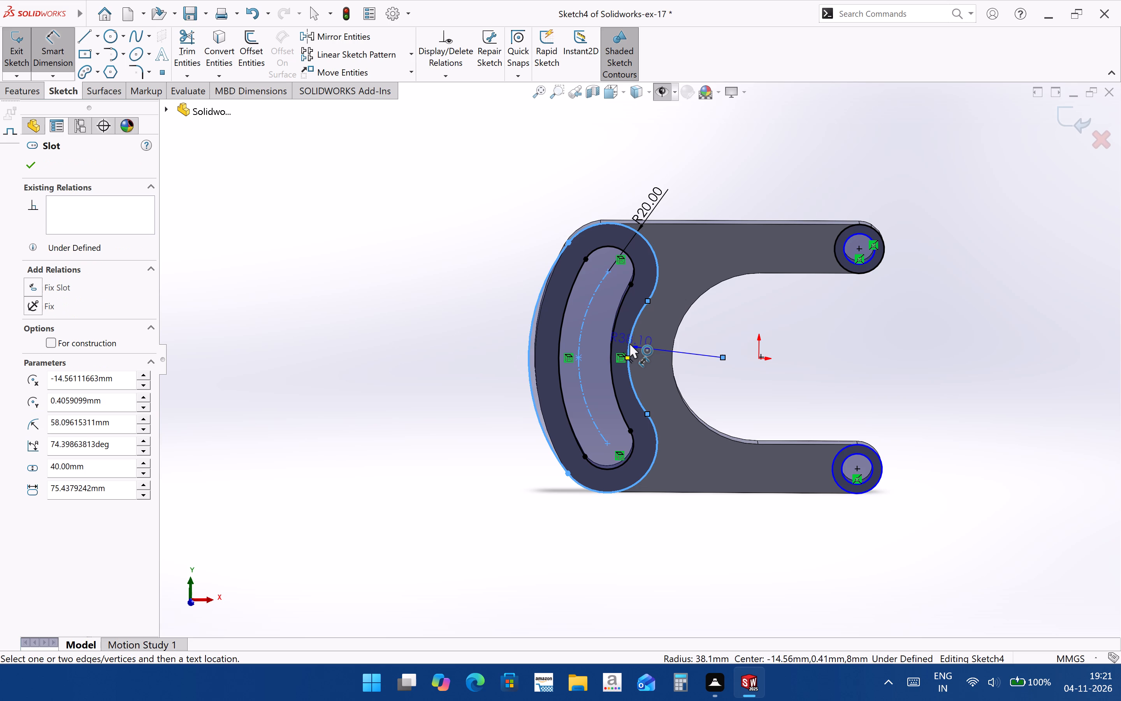
{"action": "key", "text": "Delete"}
{"action": "left_click", "coordinate": [459, 353]}
{"action": "left_click", "coordinate": [460, 342]}
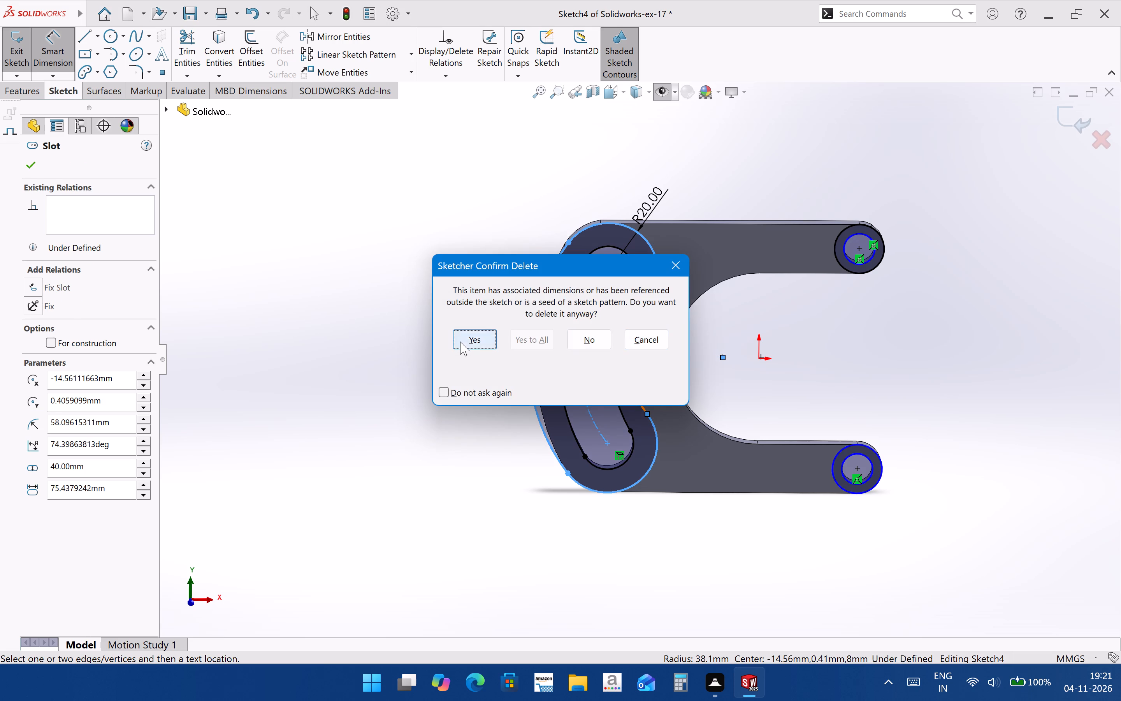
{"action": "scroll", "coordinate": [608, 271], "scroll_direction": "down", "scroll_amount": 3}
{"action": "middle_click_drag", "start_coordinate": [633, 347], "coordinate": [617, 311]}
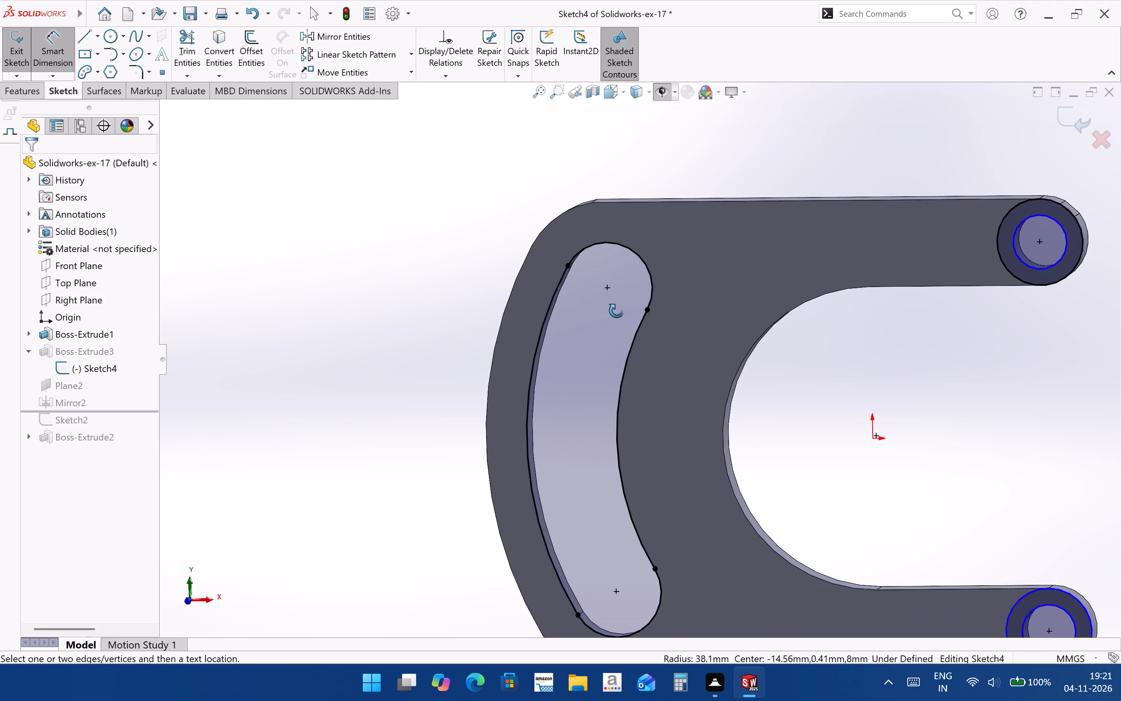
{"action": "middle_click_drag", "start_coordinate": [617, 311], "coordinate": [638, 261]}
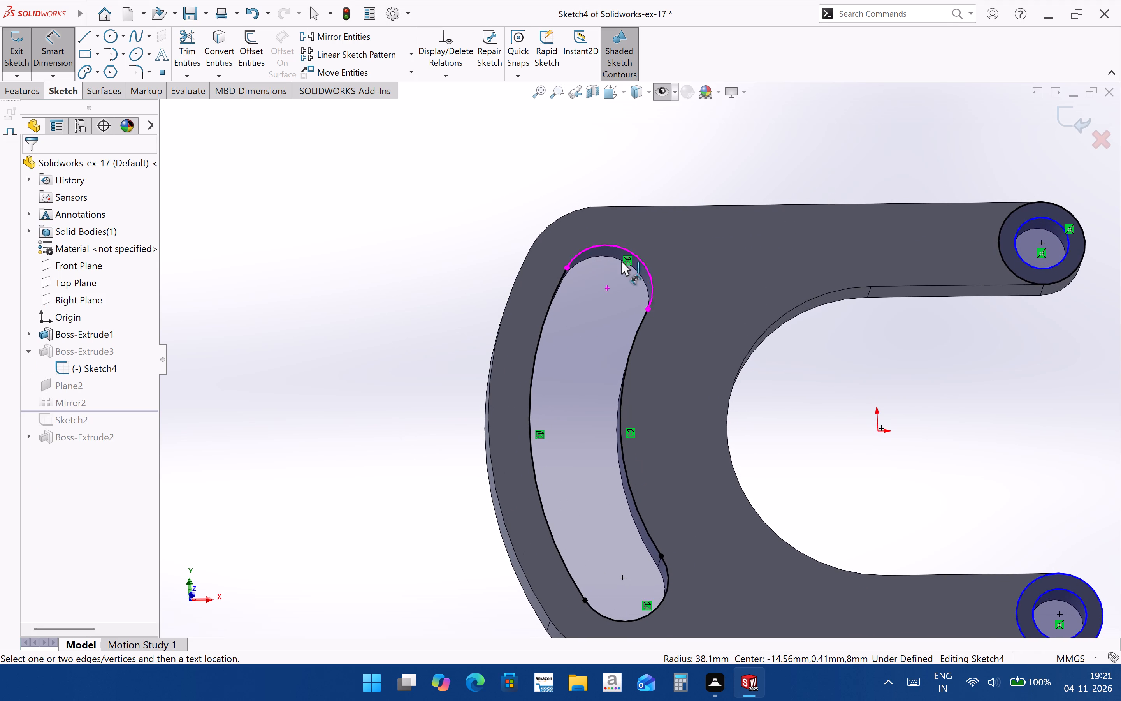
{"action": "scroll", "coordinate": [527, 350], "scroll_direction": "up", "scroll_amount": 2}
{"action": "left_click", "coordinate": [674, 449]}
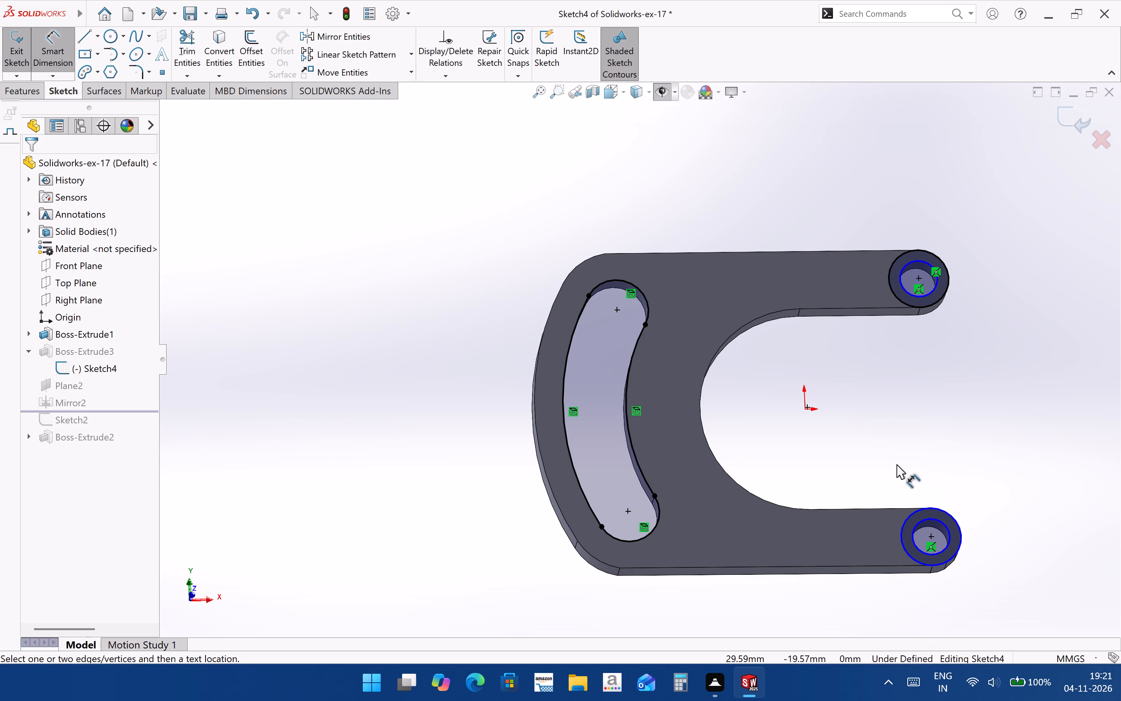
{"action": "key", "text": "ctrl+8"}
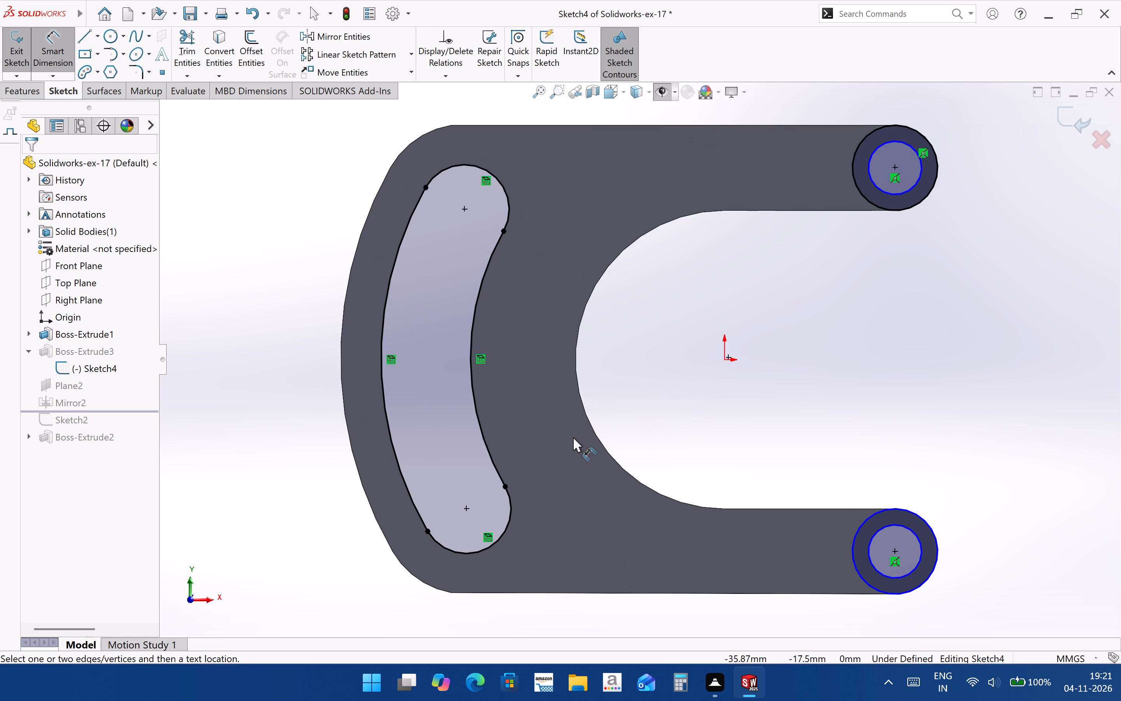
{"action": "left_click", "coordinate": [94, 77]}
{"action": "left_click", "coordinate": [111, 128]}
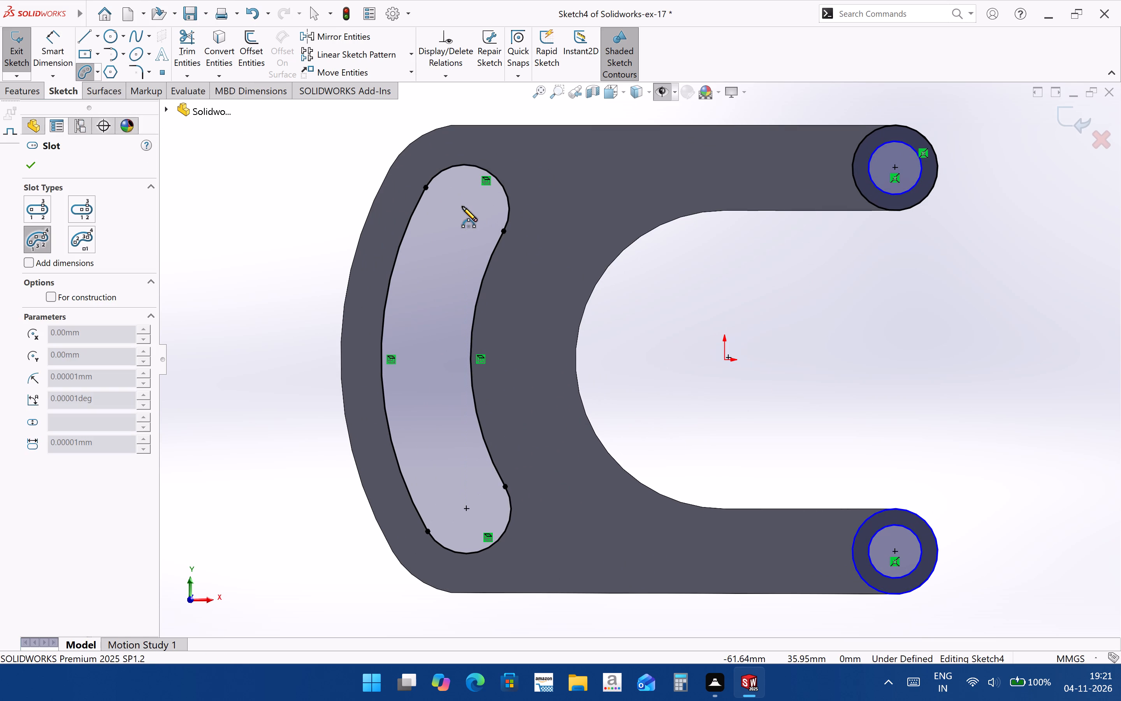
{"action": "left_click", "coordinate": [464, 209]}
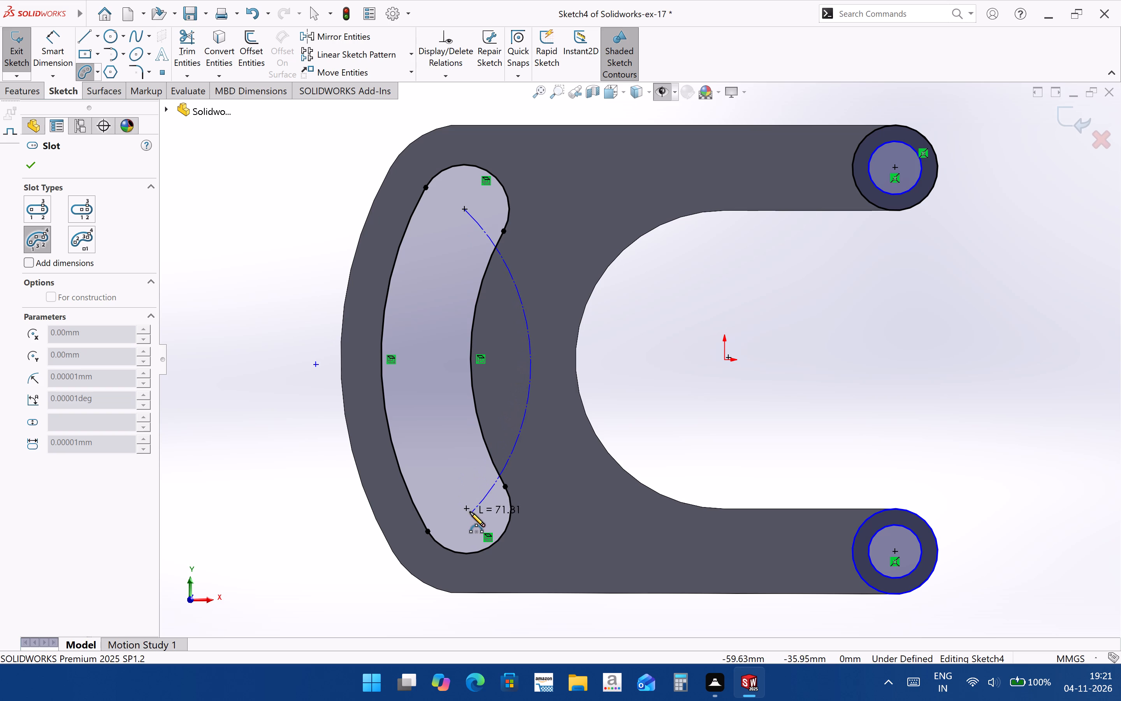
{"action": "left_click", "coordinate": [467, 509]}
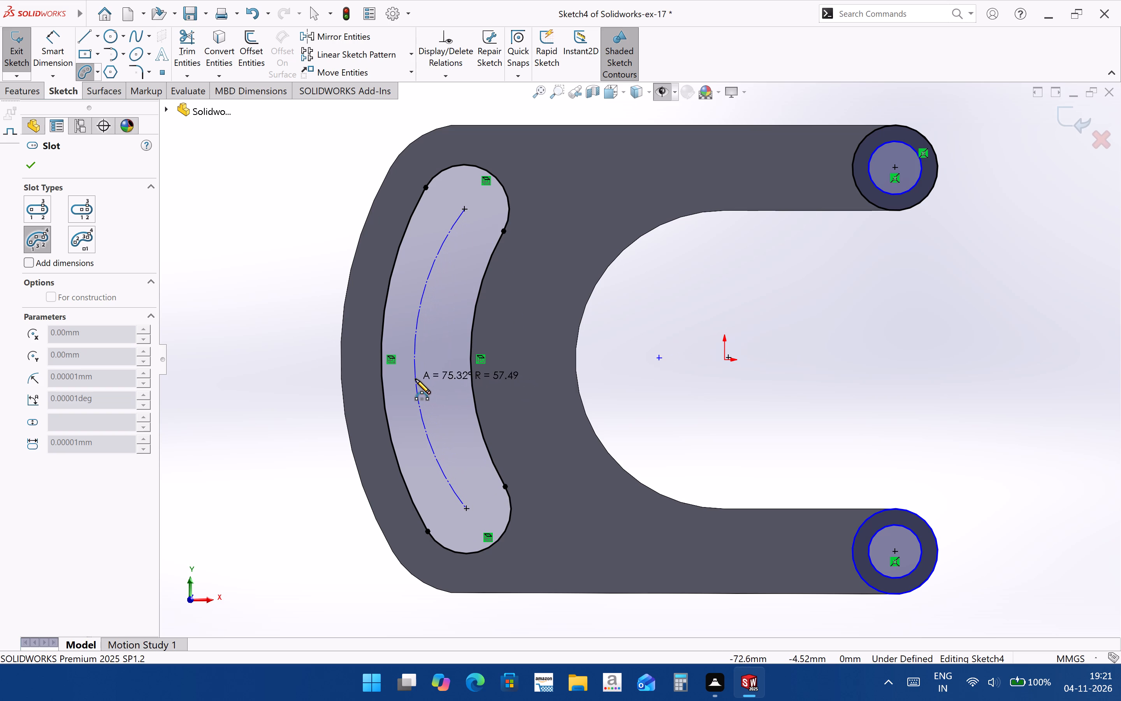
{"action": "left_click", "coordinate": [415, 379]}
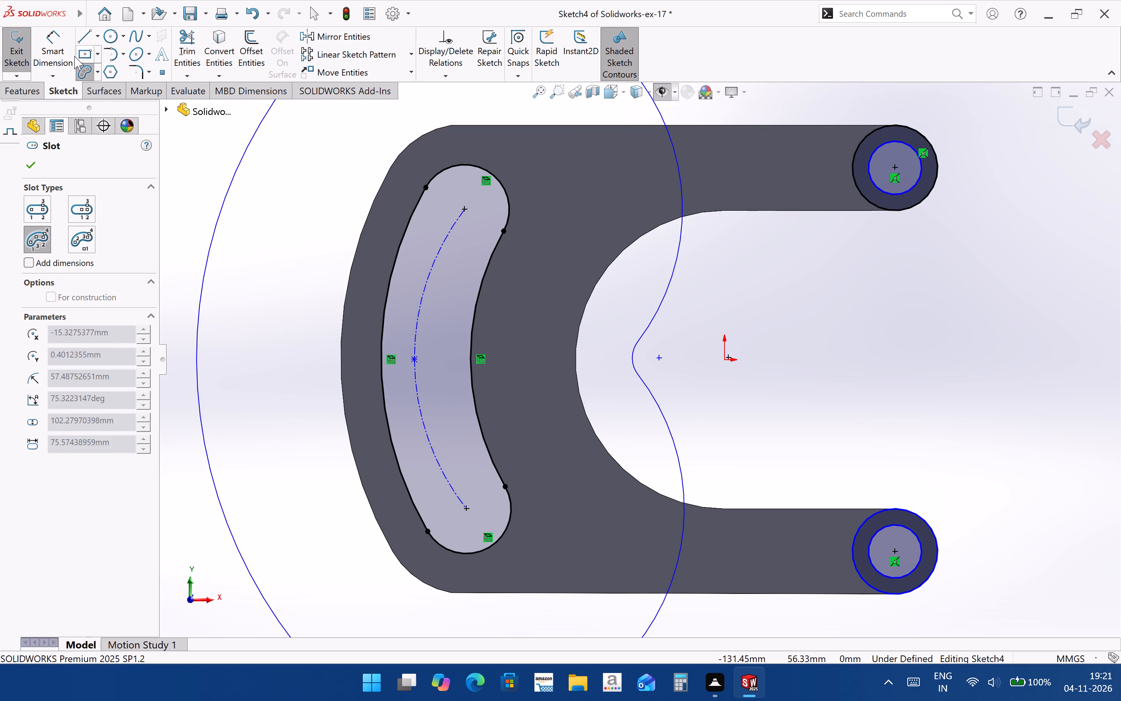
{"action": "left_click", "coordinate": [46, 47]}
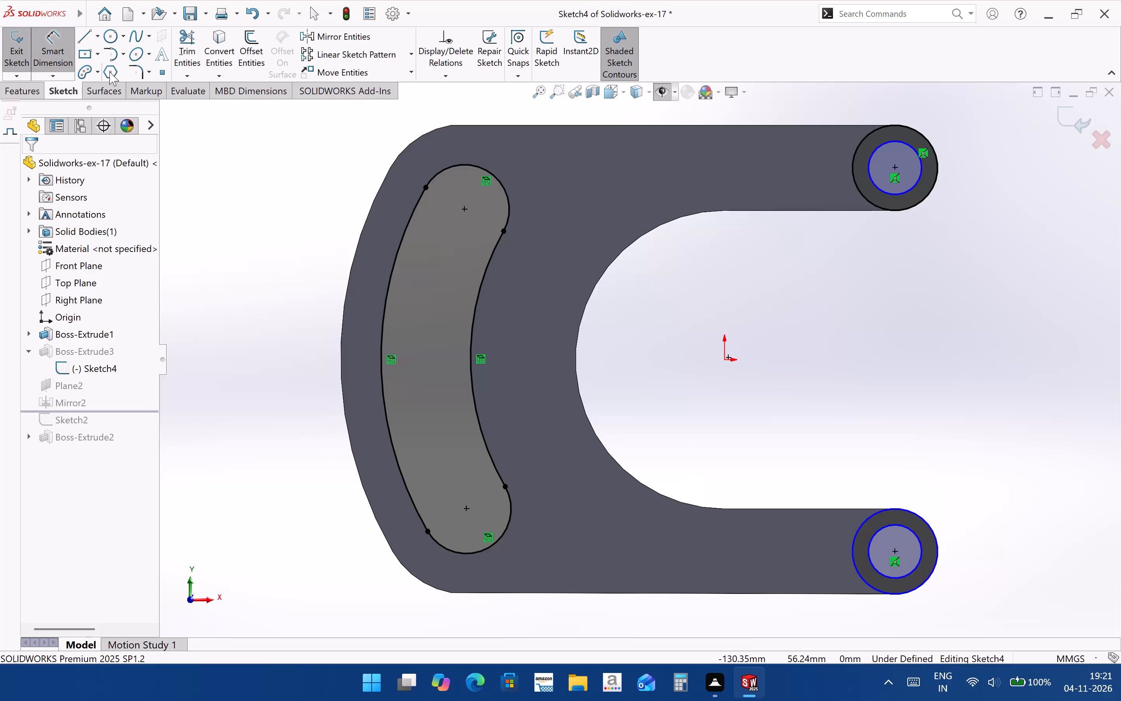
Sketch a 3 Point Arc Slot between the existing slot's end centres, about 59 mm centreline radius and 40 mm wide.
{"action": "left_click", "coordinate": [84, 70]}
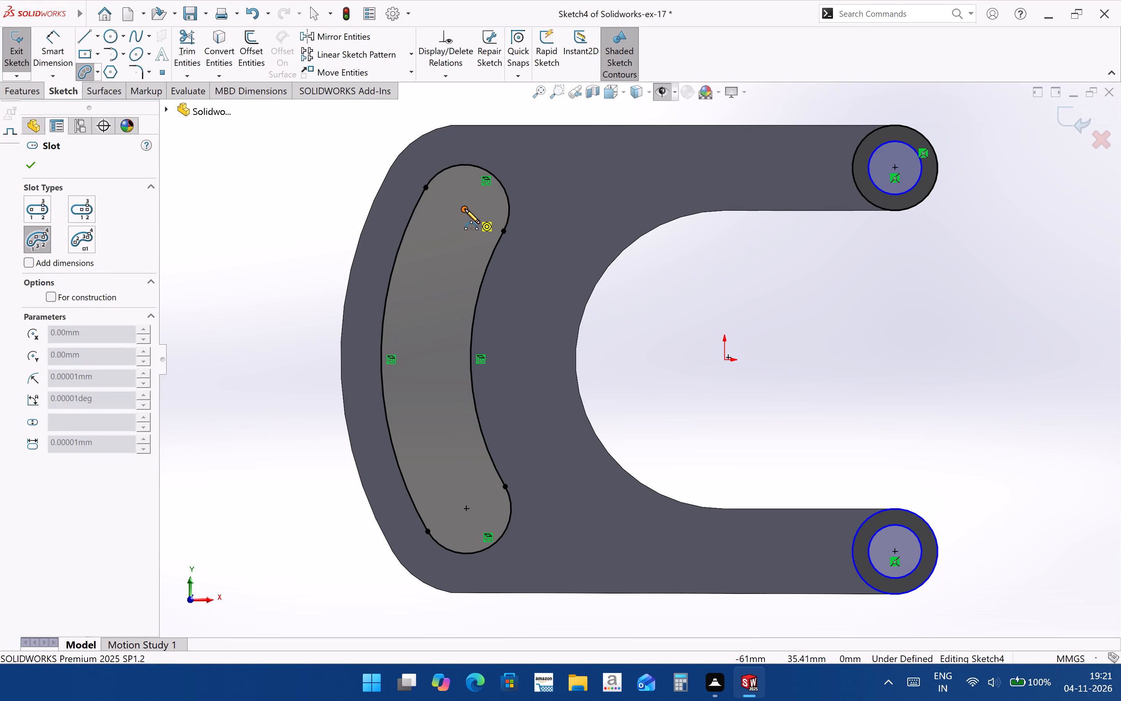
{"action": "left_click", "coordinate": [465, 209]}
{"action": "left_click", "coordinate": [467, 509]}
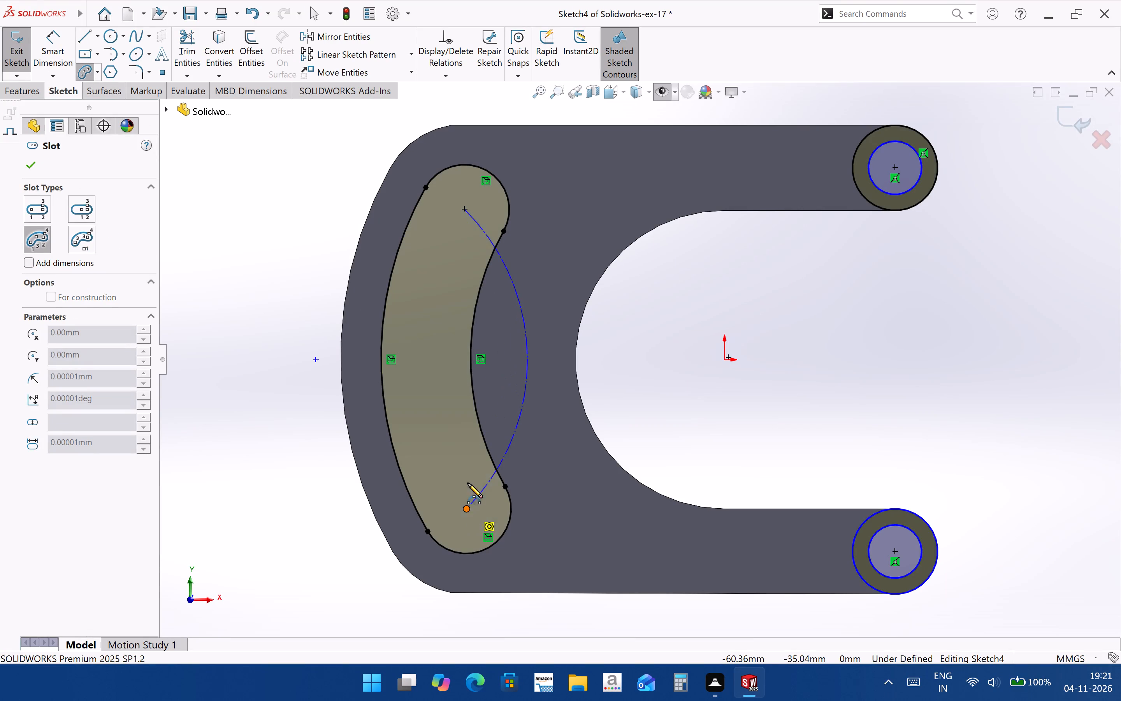
{"action": "left_click", "coordinate": [422, 410]}
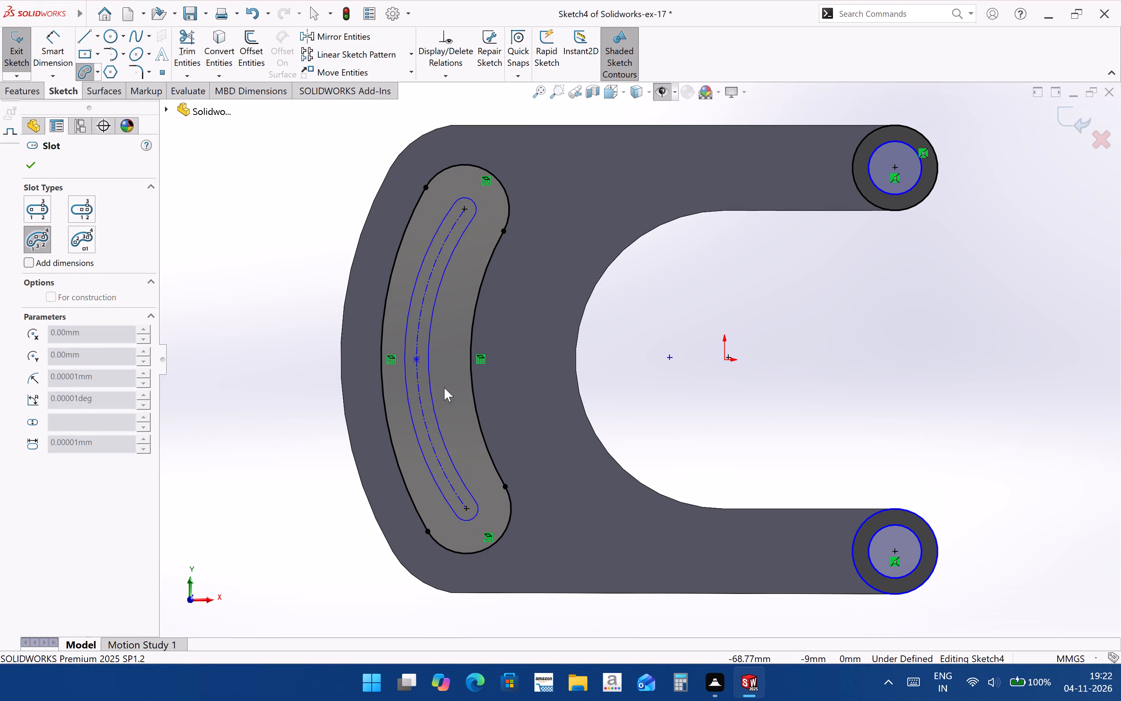
{"action": "left_click", "coordinate": [501, 352]}
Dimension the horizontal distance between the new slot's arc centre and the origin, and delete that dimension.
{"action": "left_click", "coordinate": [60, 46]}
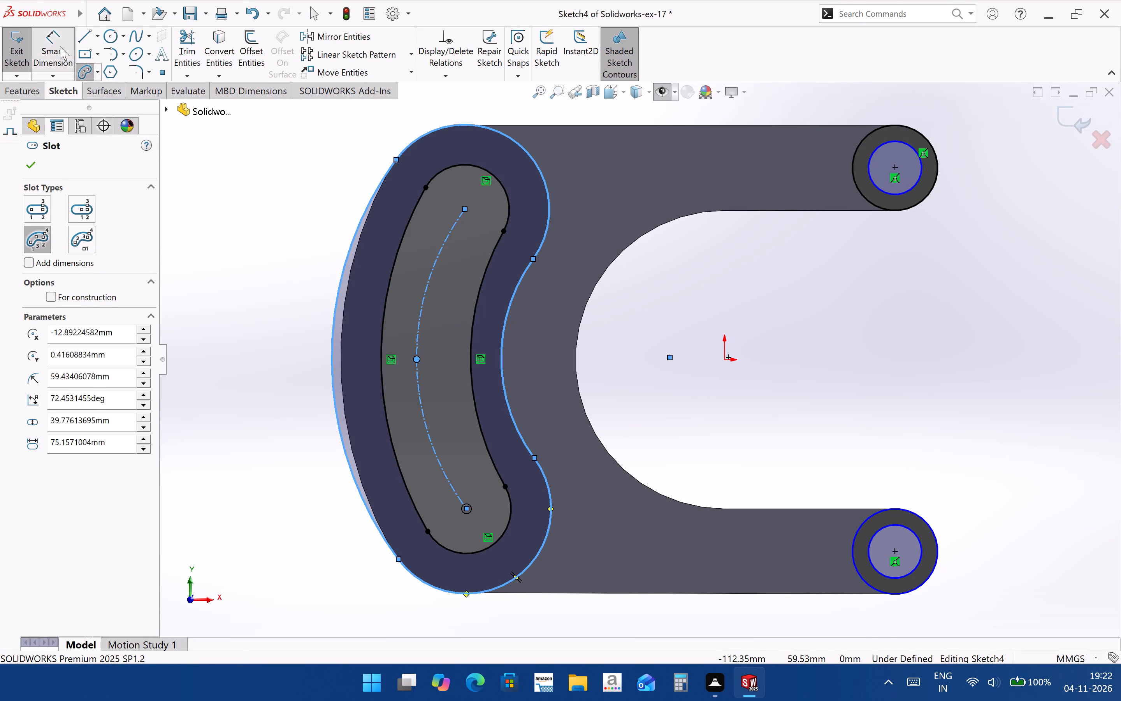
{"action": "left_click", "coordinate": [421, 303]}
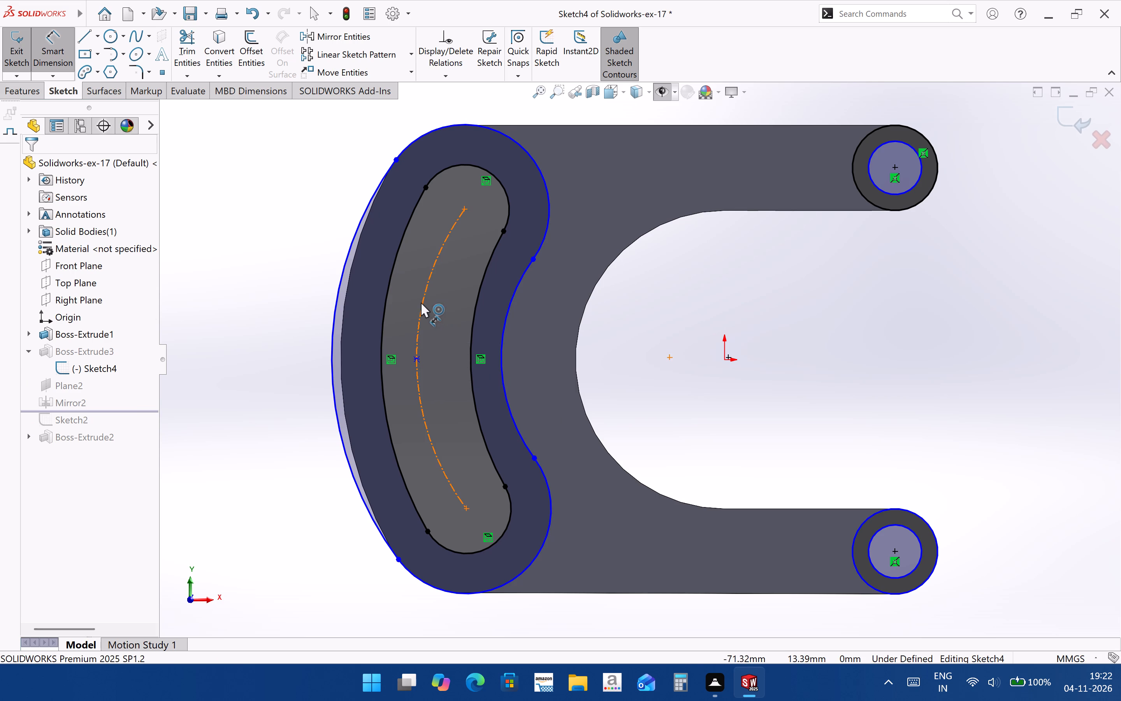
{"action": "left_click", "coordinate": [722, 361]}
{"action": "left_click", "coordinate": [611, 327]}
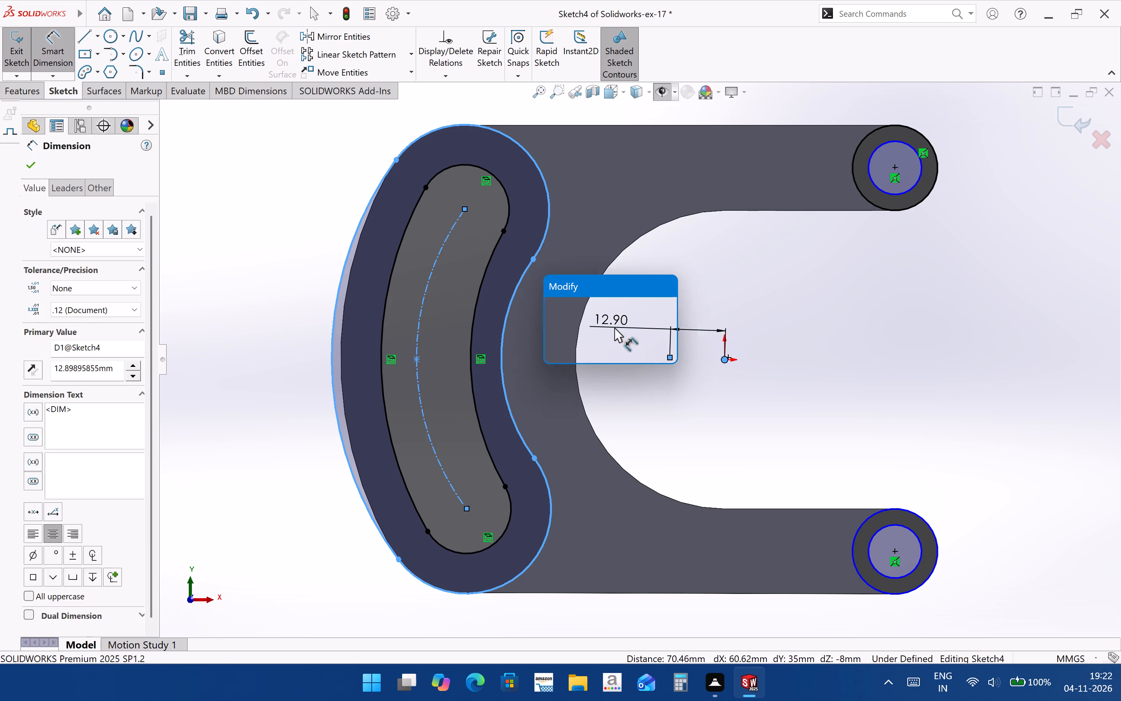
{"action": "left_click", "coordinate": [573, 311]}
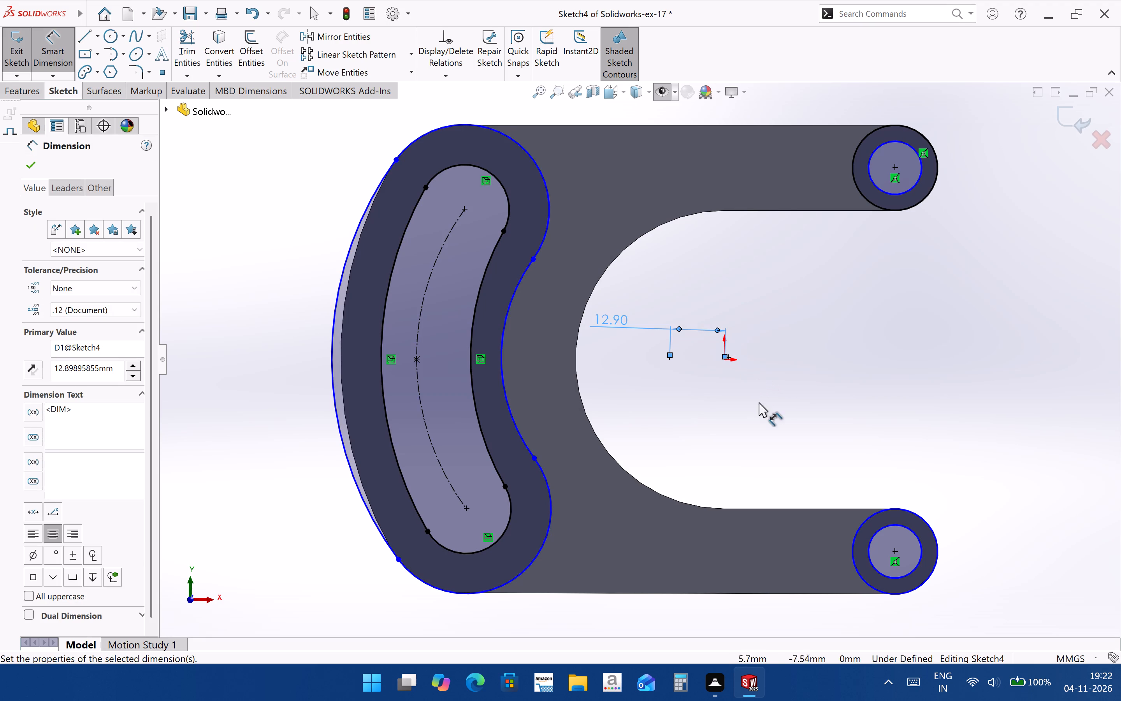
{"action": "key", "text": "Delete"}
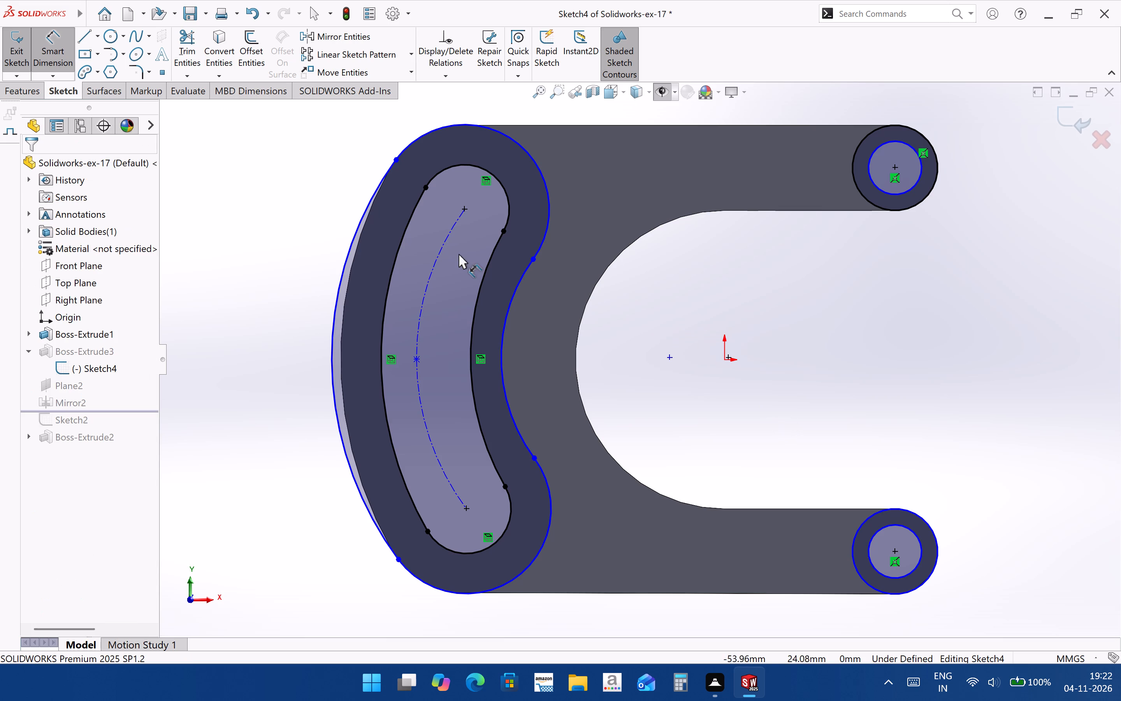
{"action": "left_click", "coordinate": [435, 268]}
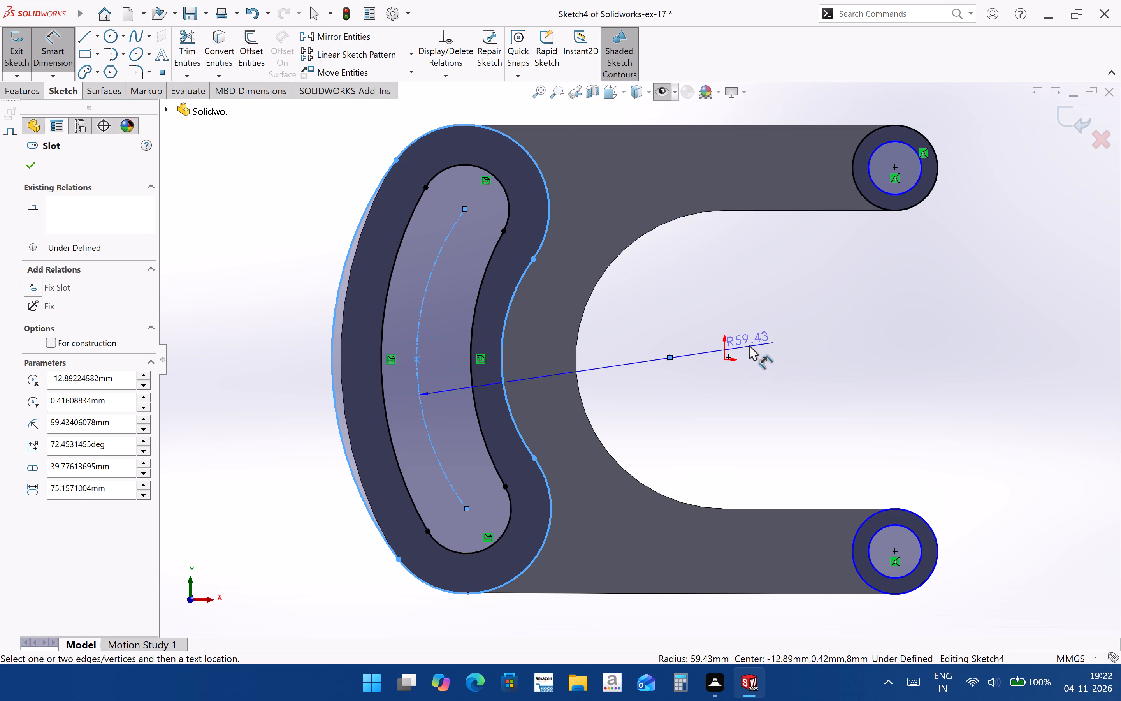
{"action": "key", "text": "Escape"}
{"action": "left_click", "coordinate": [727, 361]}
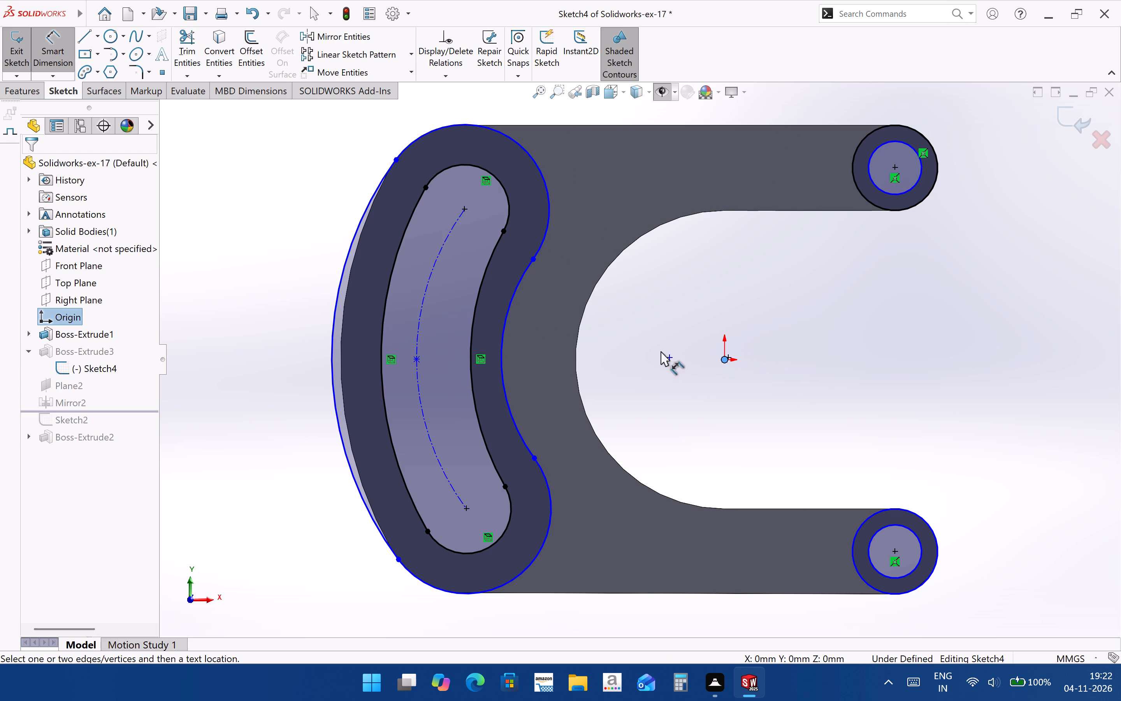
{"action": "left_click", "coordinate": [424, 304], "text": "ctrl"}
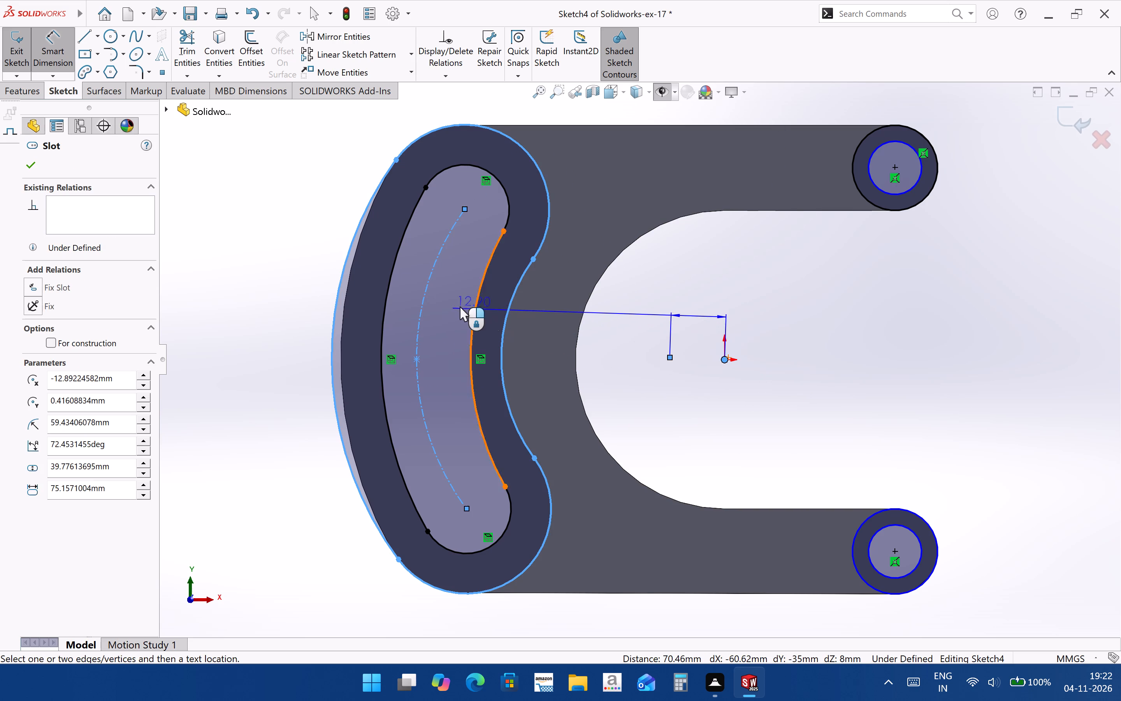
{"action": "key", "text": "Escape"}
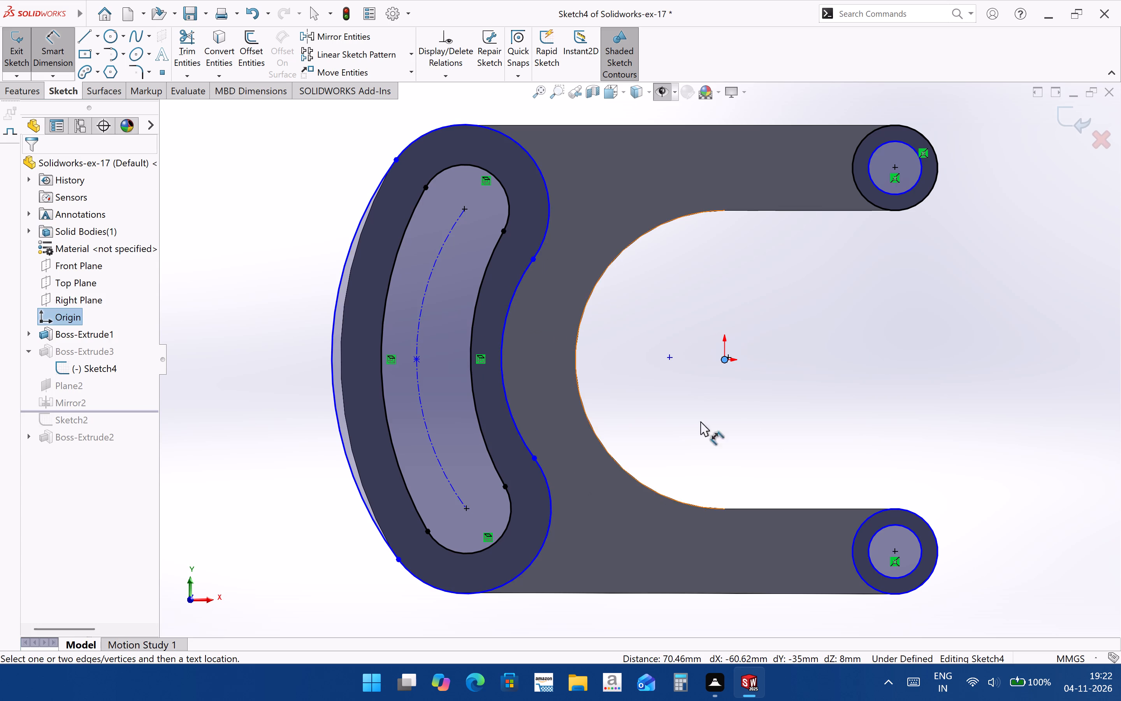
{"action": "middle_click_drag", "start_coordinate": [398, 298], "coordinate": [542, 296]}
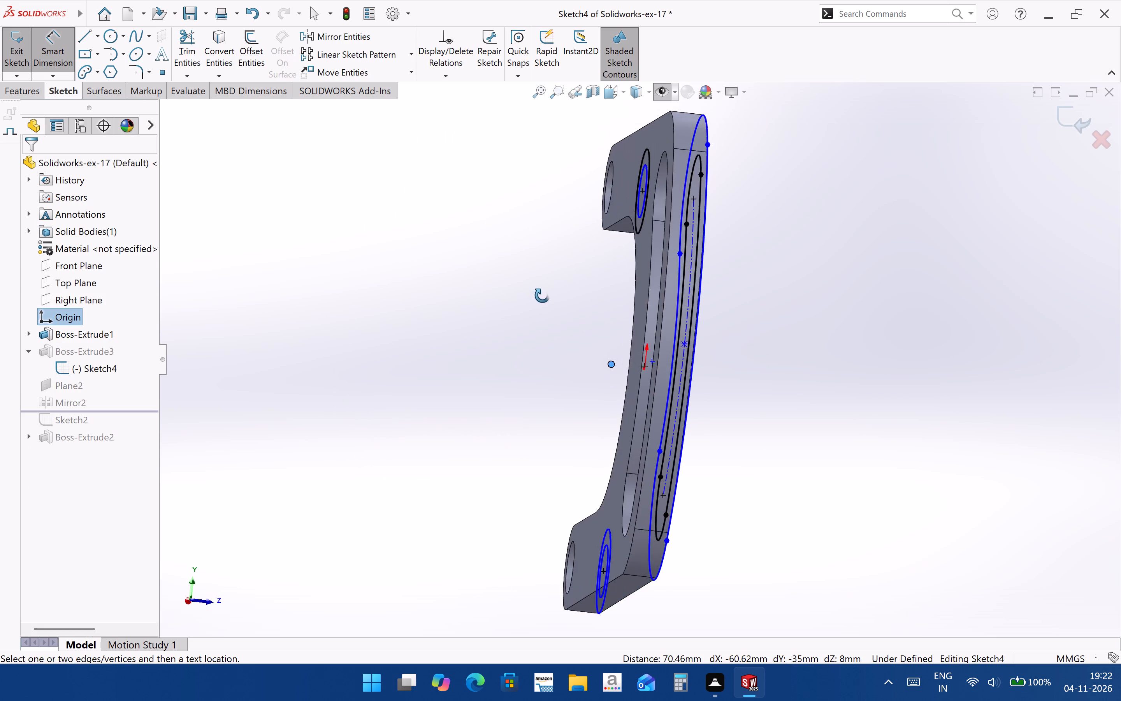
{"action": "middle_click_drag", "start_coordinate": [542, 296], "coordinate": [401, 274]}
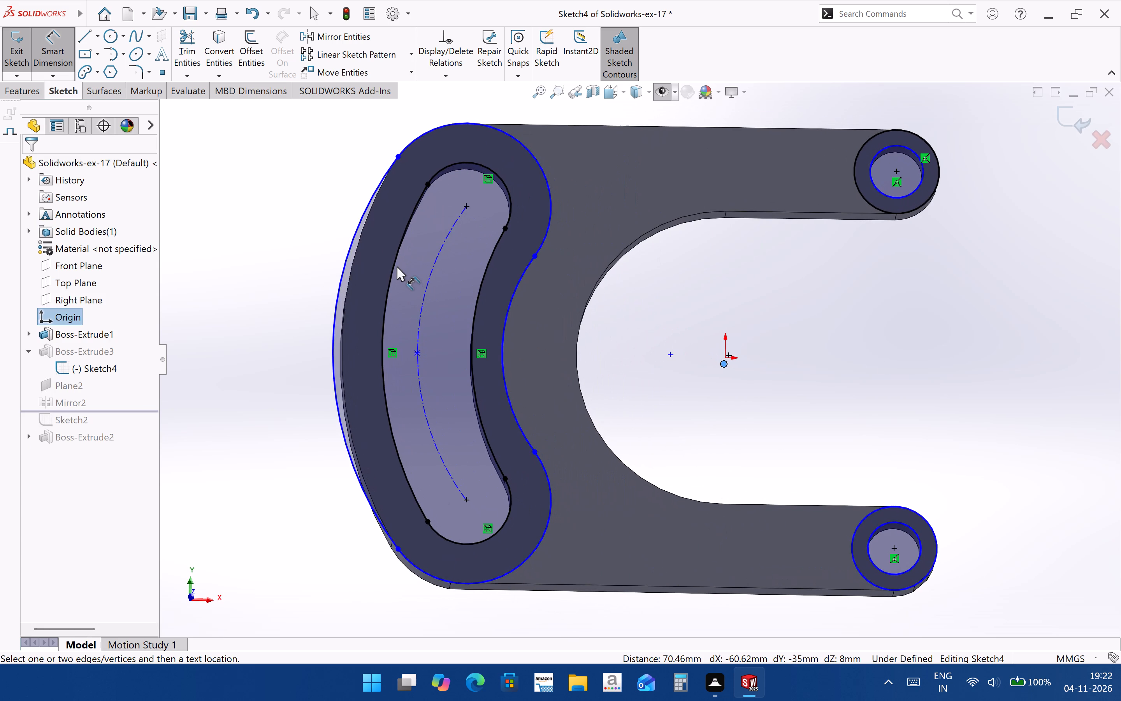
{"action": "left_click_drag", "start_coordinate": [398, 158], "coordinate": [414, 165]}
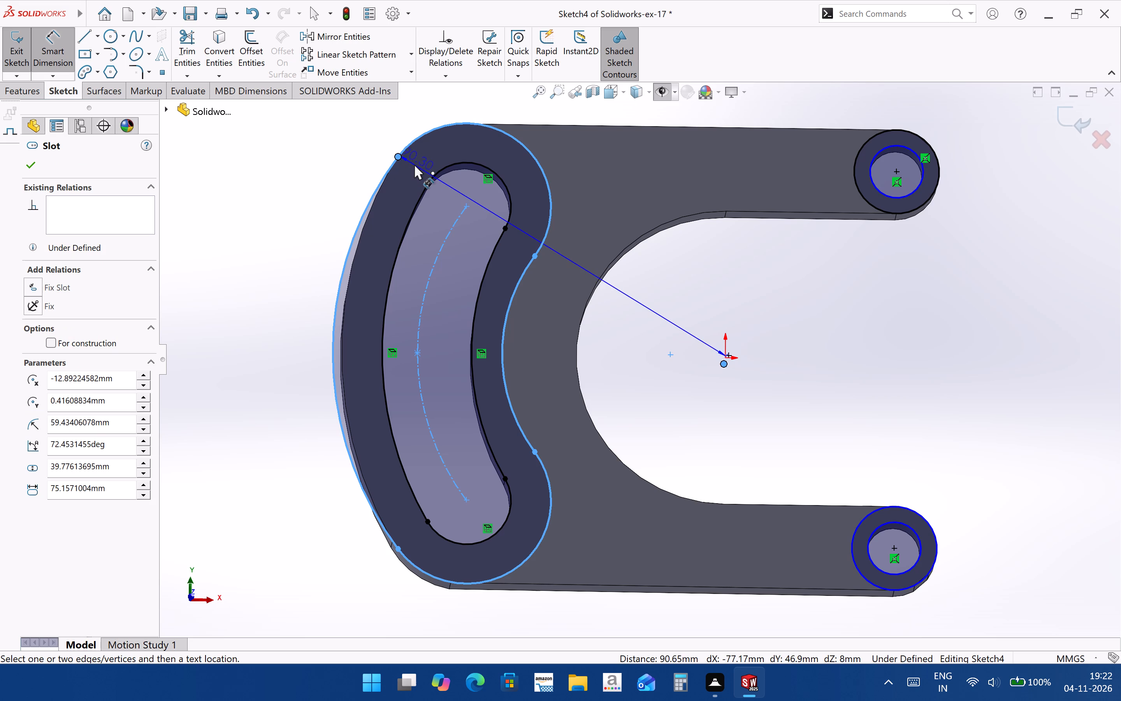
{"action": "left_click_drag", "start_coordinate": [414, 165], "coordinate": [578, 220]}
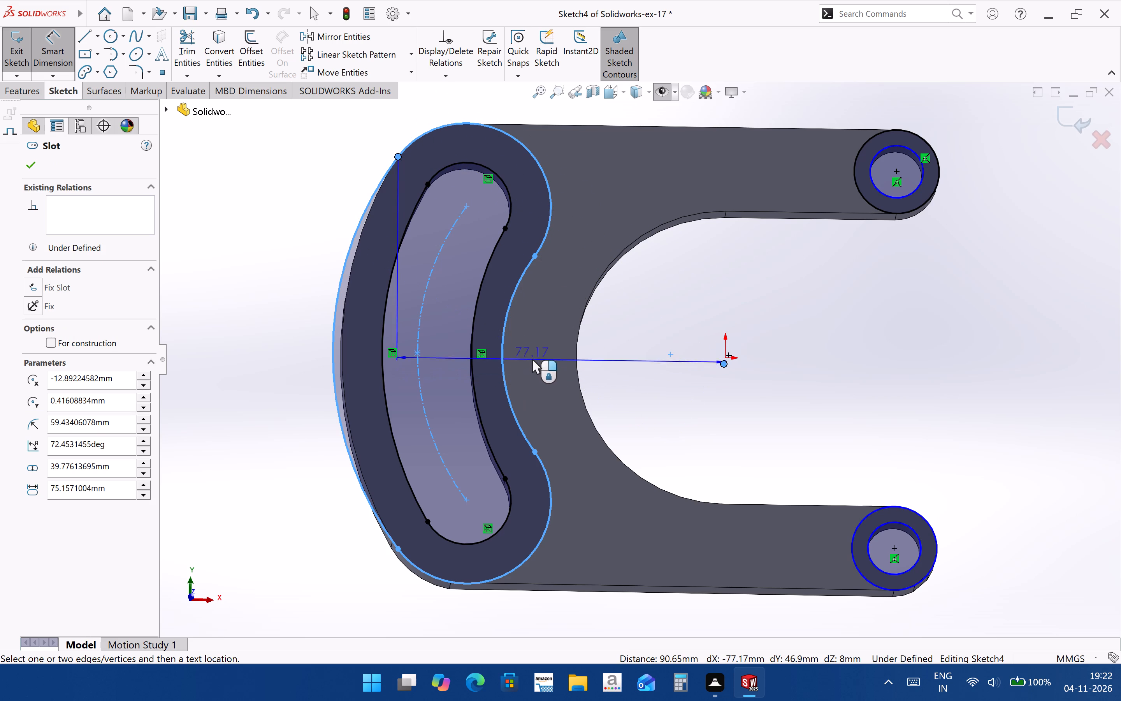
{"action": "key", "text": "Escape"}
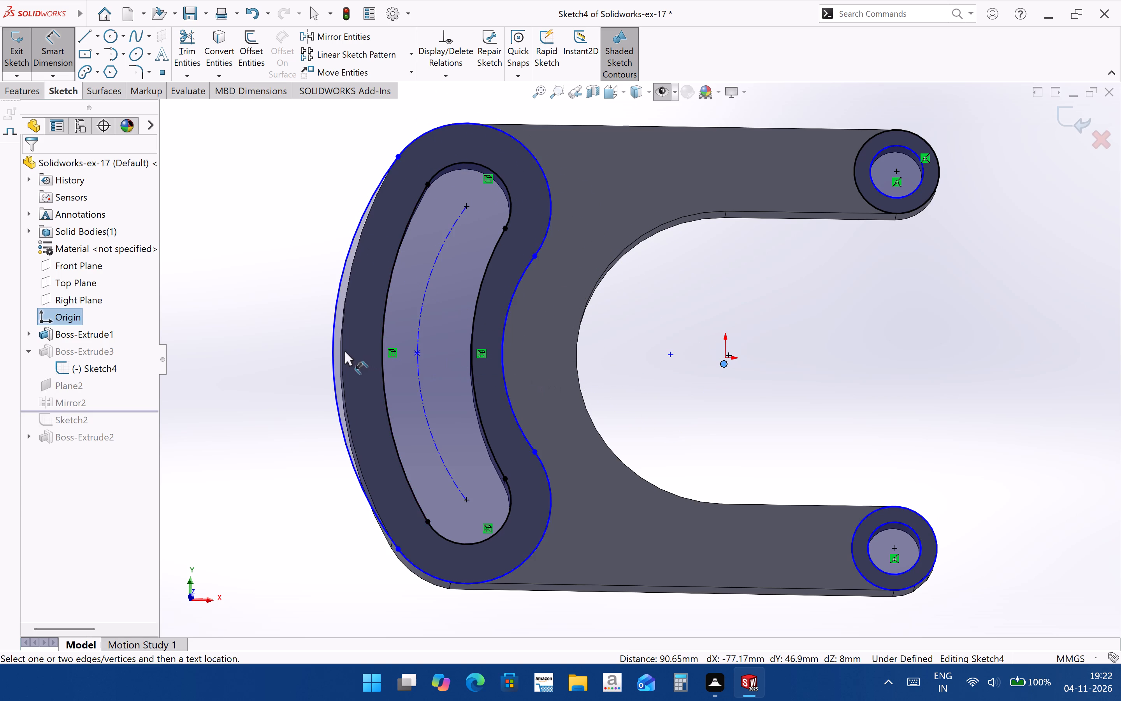
Dimension the horizontal distance between the outer slot's arc centre and the origin, and set it to 0 mm.
{"action": "left_click", "coordinate": [334, 349]}
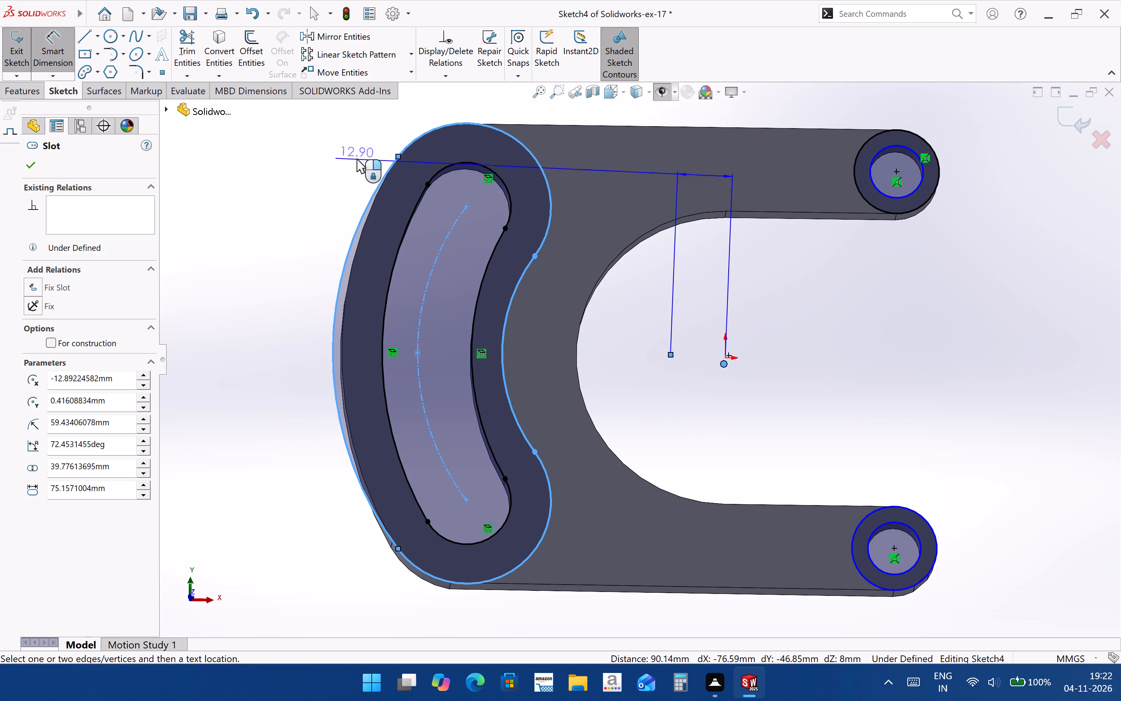
{"action": "left_click", "coordinate": [684, 308]}
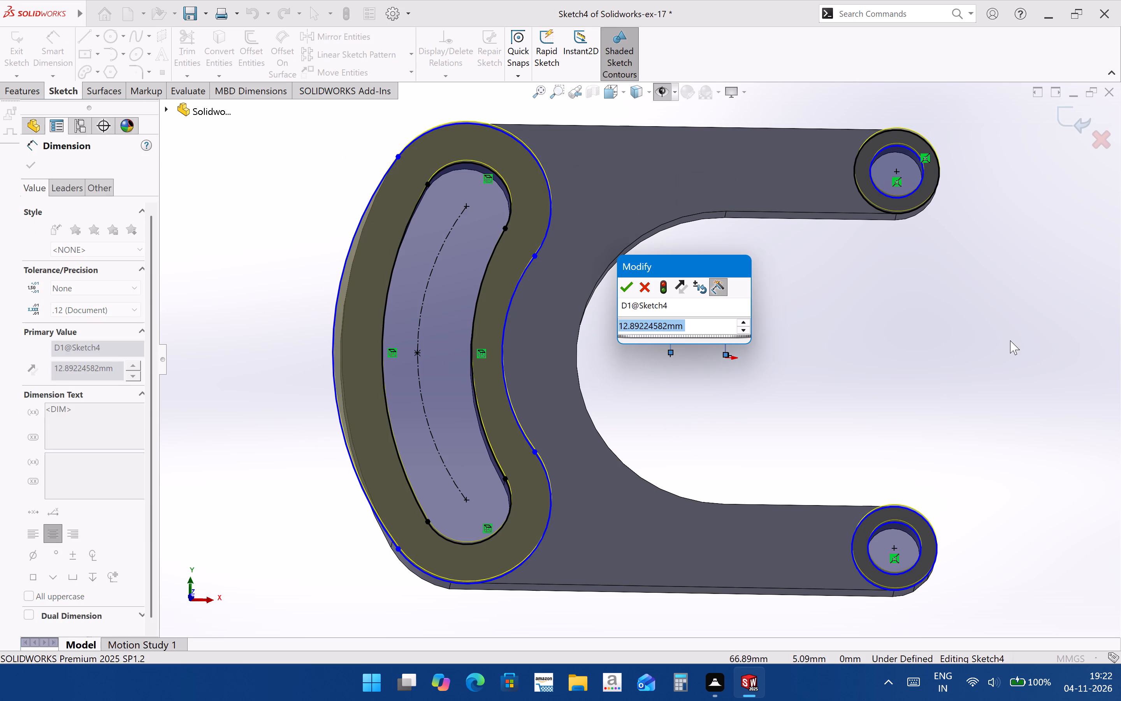
{"action": "key", "text": "0"}
{"action": "key", "text": "Return"}
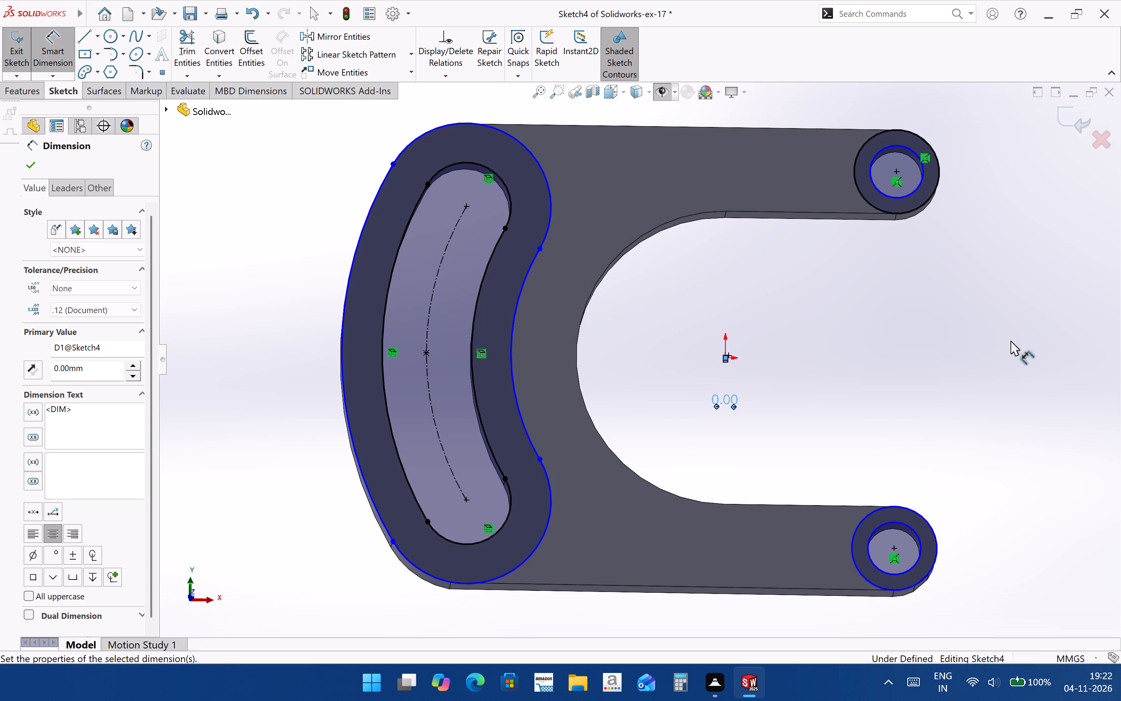
Dimension the upper end arc of the outer slot to a 20 mm radius.
{"action": "scroll", "coordinate": [550, 347], "scroll_direction": "down", "scroll_amount": 2}
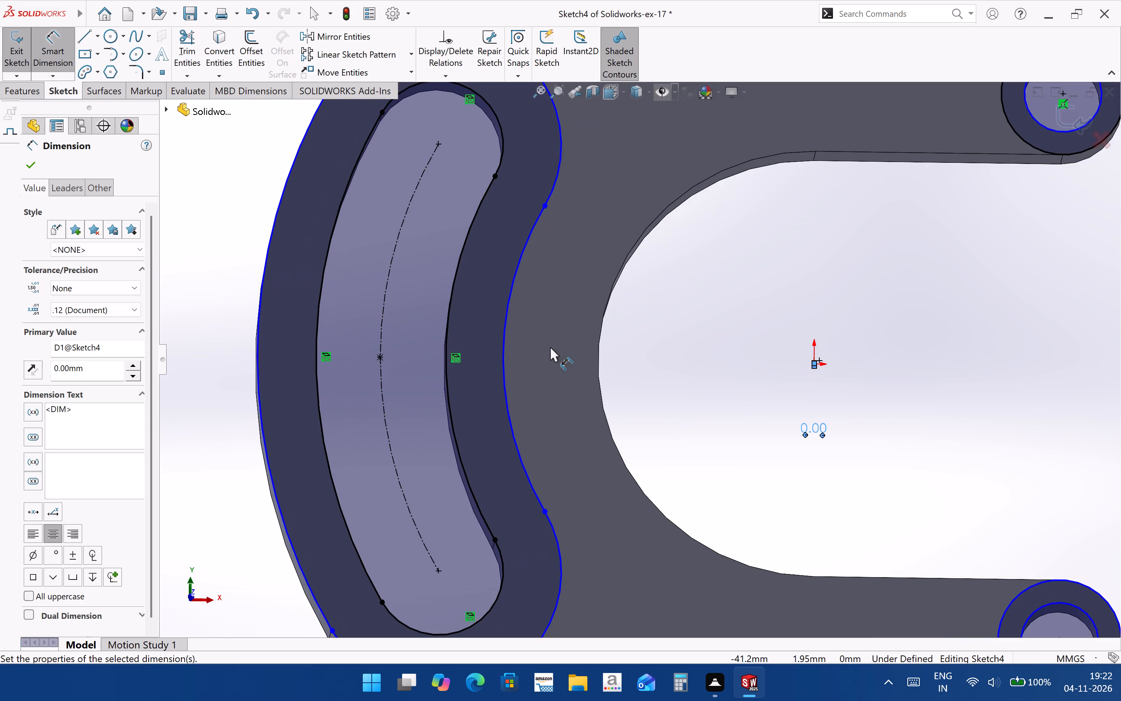
{"action": "middle_click_drag", "start_coordinate": [462, 363], "coordinate": [483, 375]}
{"action": "scroll", "coordinate": [482, 374], "scroll_direction": "up", "scroll_amount": 3}
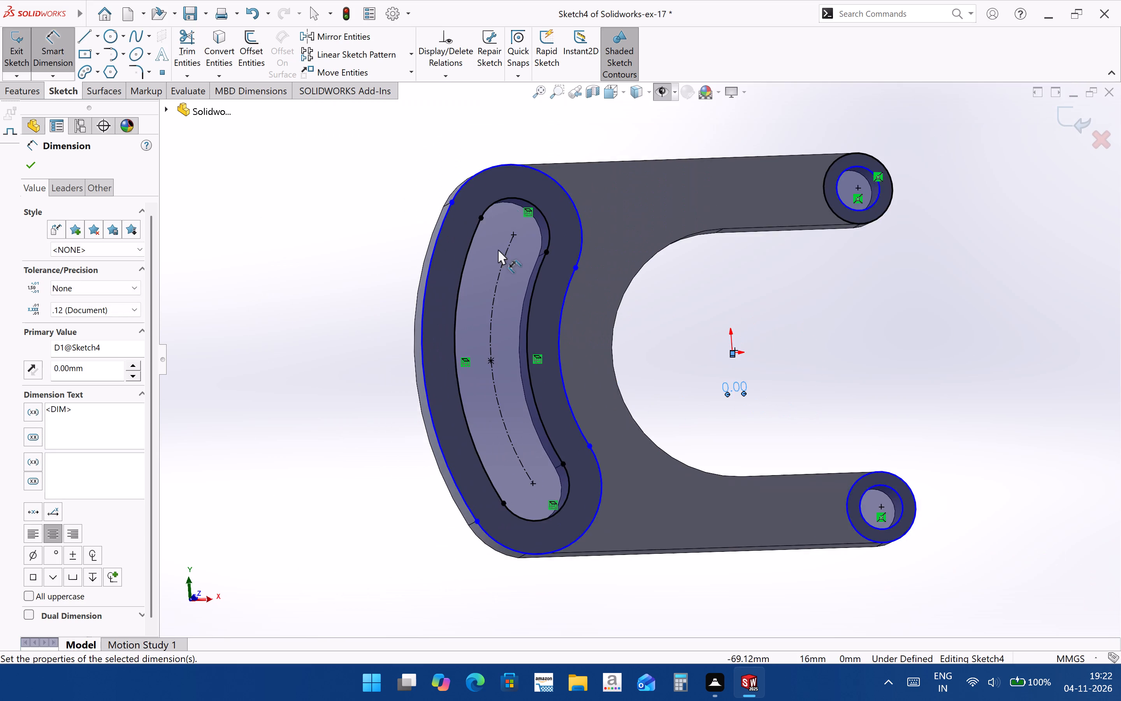
{"action": "scroll", "coordinate": [498, 192], "scroll_direction": "down", "scroll_amount": 5}
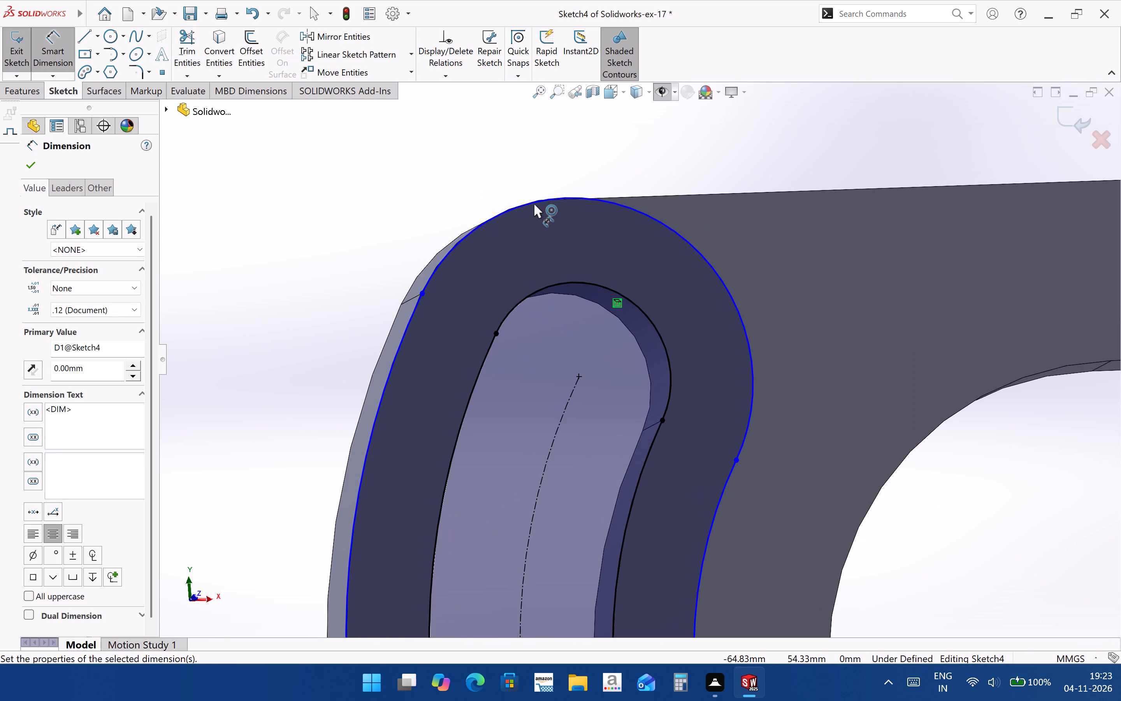
{"action": "left_click", "coordinate": [534, 203]}
{"action": "left_click", "coordinate": [471, 157]}
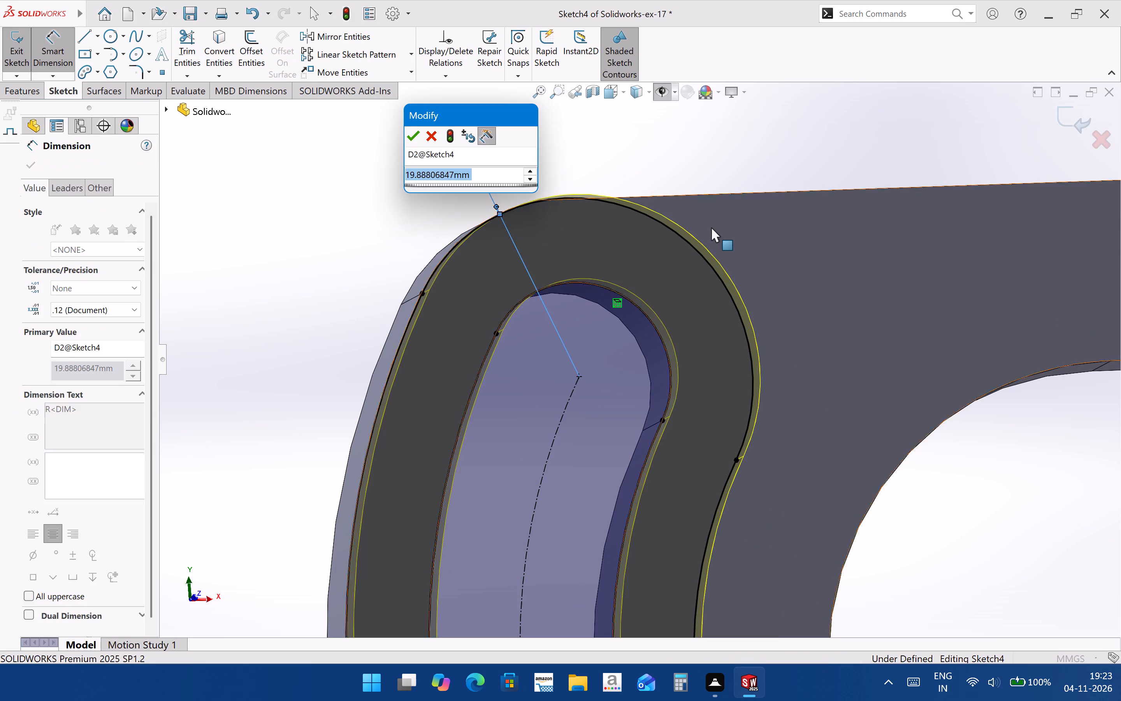
{"action": "type", "text": "20"}
{"action": "key", "text": "Return"}
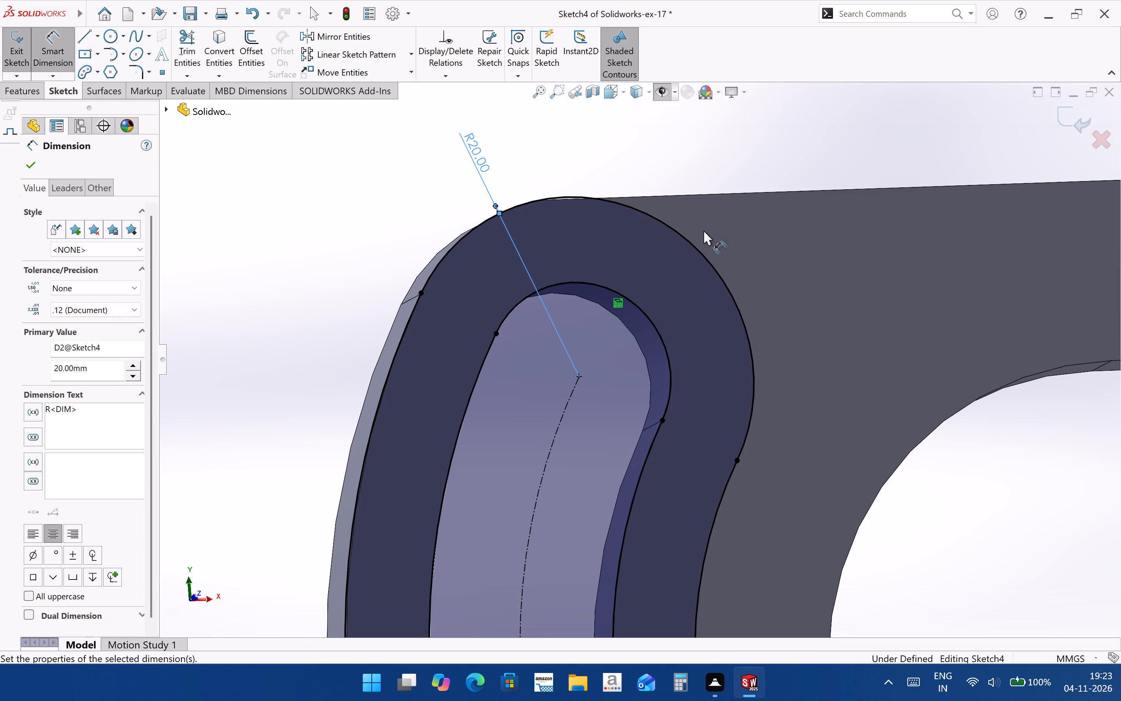
Exit Sketch4 to rebuild the raised bosses with the updated outer slot.
{"action": "scroll", "coordinate": [336, 229], "scroll_direction": "up", "scroll_amount": 5}
{"action": "scroll", "coordinate": [547, 353], "scroll_direction": "up", "scroll_amount": 3}
{"action": "scroll", "coordinate": [659, 514], "scroll_direction": "down", "scroll_amount": 3}
{"action": "middle_click_drag", "start_coordinate": [620, 543], "coordinate": [607, 523]}
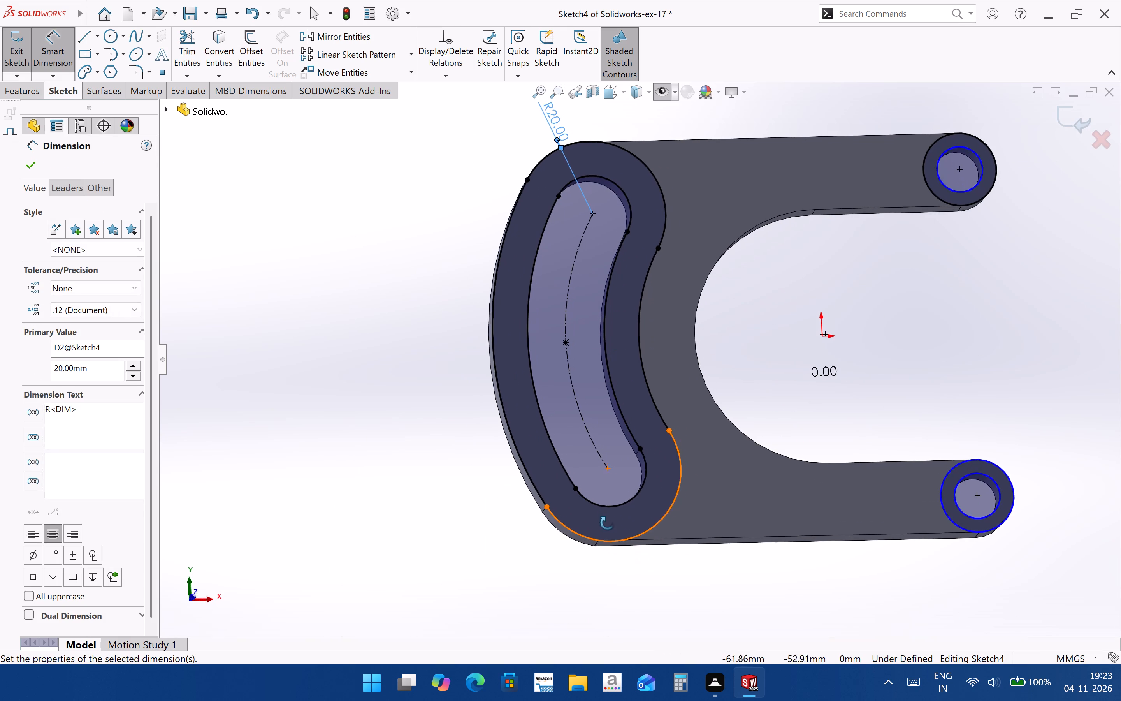
{"action": "middle_click_drag", "start_coordinate": [607, 523], "coordinate": [664, 571]}
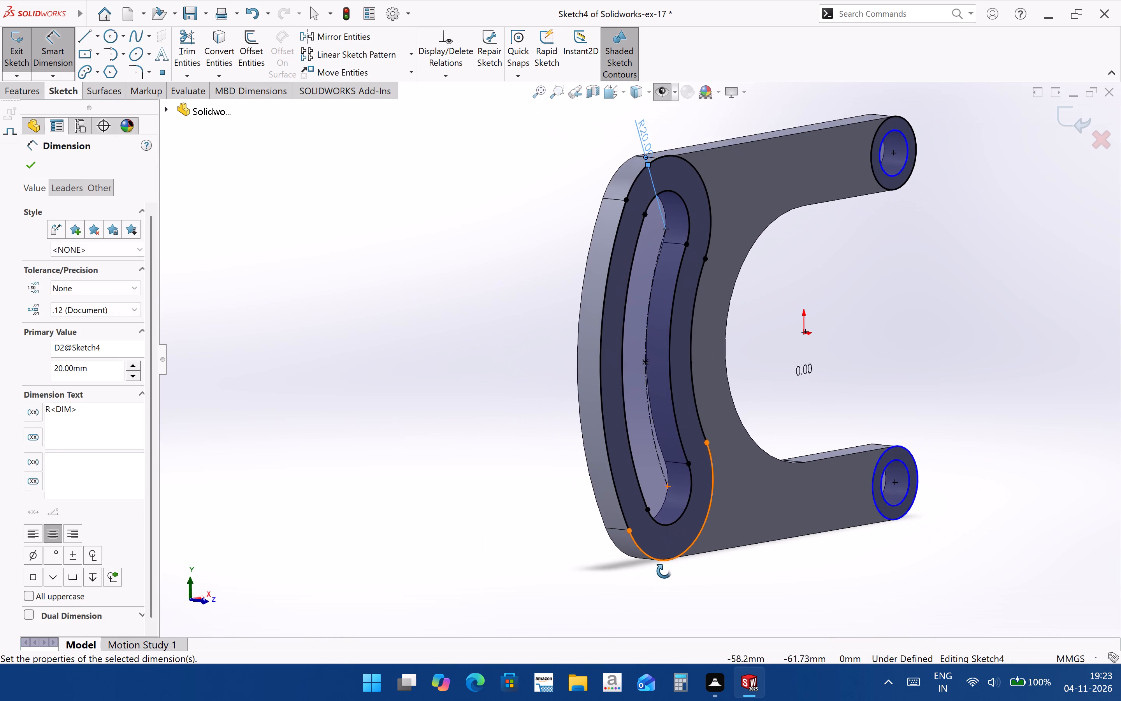
{"action": "middle_click_drag", "start_coordinate": [664, 571], "coordinate": [577, 472]}
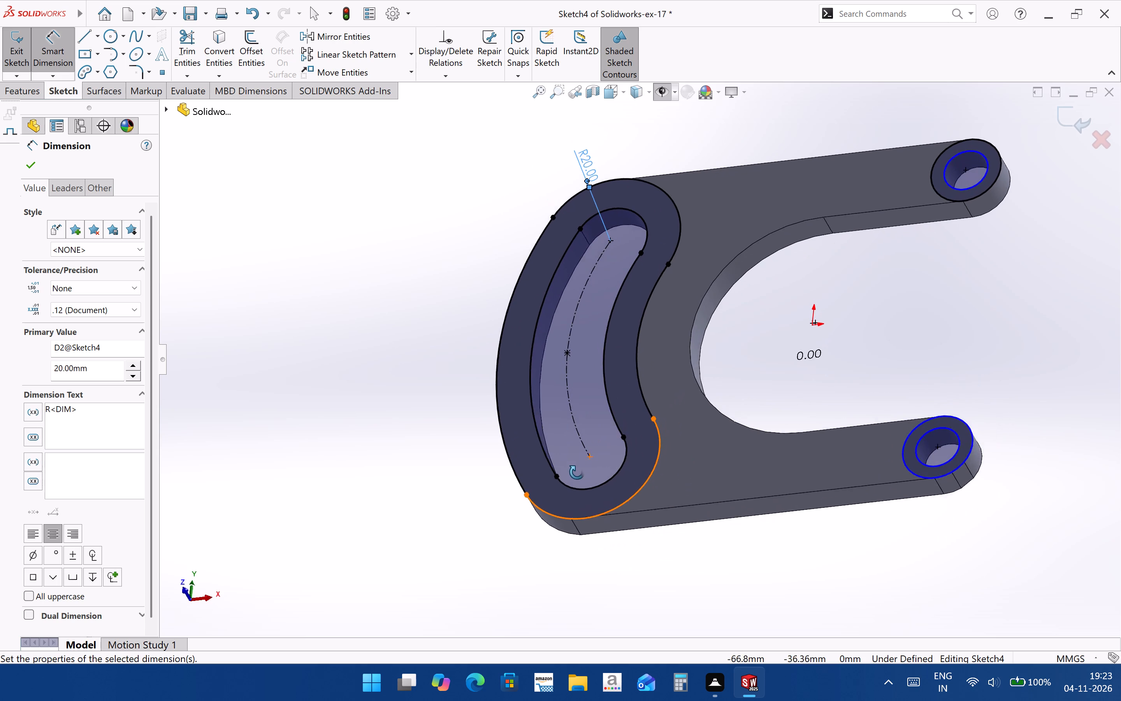
{"action": "middle_click_drag", "start_coordinate": [577, 472], "coordinate": [584, 479]}
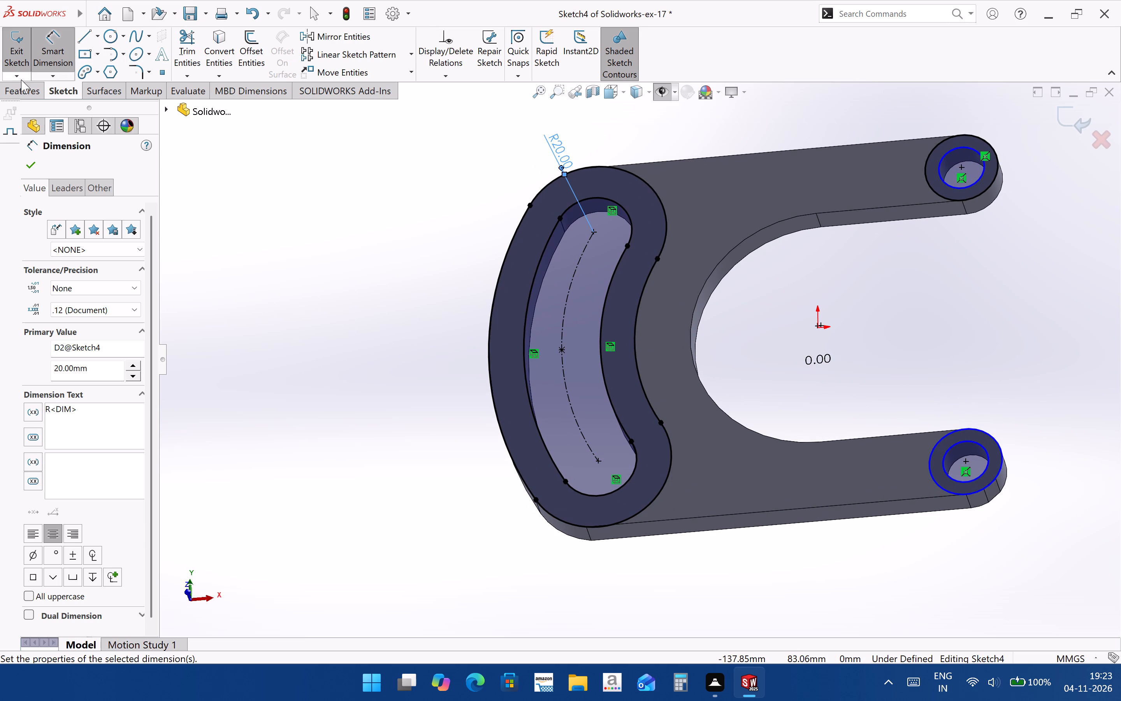
{"action": "left_click", "coordinate": [25, 84]}
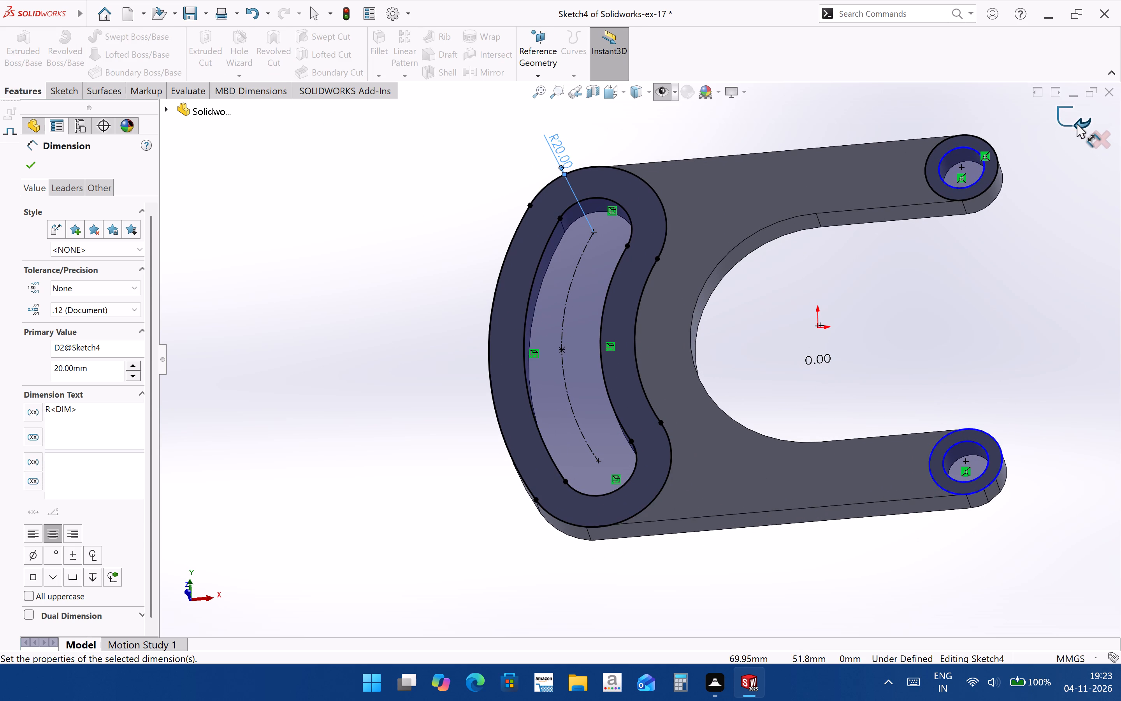
{"action": "left_click", "coordinate": [1068, 116]}
Open the Mirror2 feature to review its mirror of Boss-Extrude3 about Plane2, and accept it.
{"action": "middle_click_drag", "start_coordinate": [638, 432], "coordinate": [622, 394]}
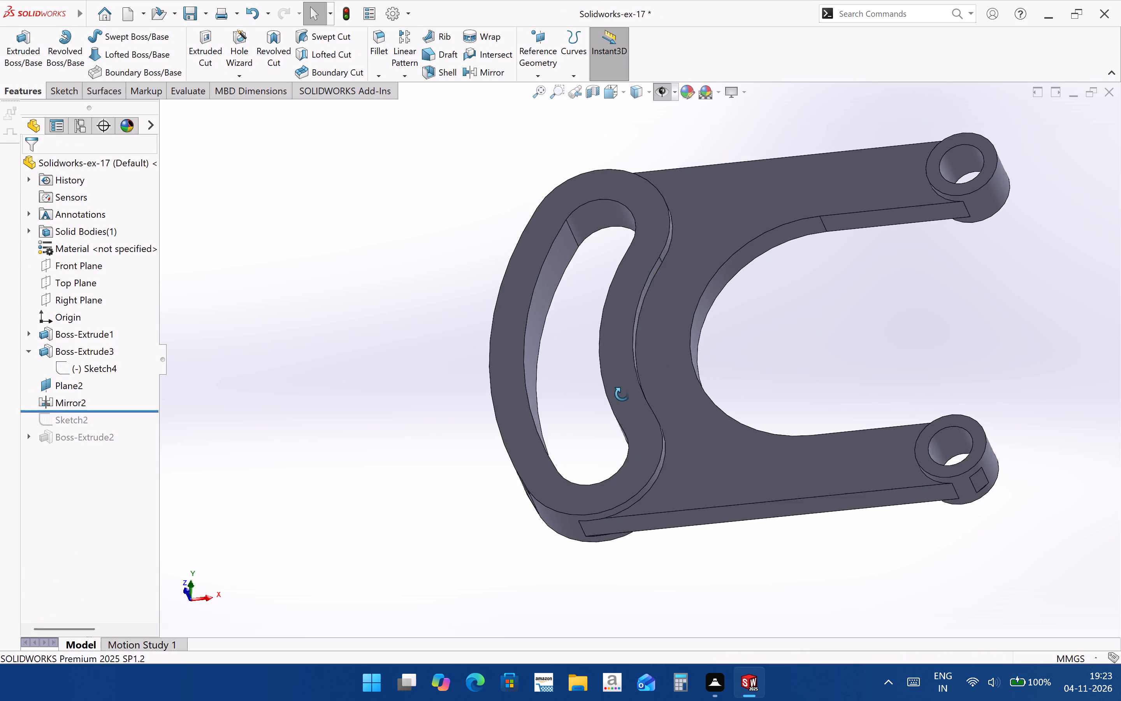
{"action": "middle_click_drag", "start_coordinate": [622, 394], "coordinate": [611, 340]}
{"action": "left_click", "coordinate": [700, 493]}
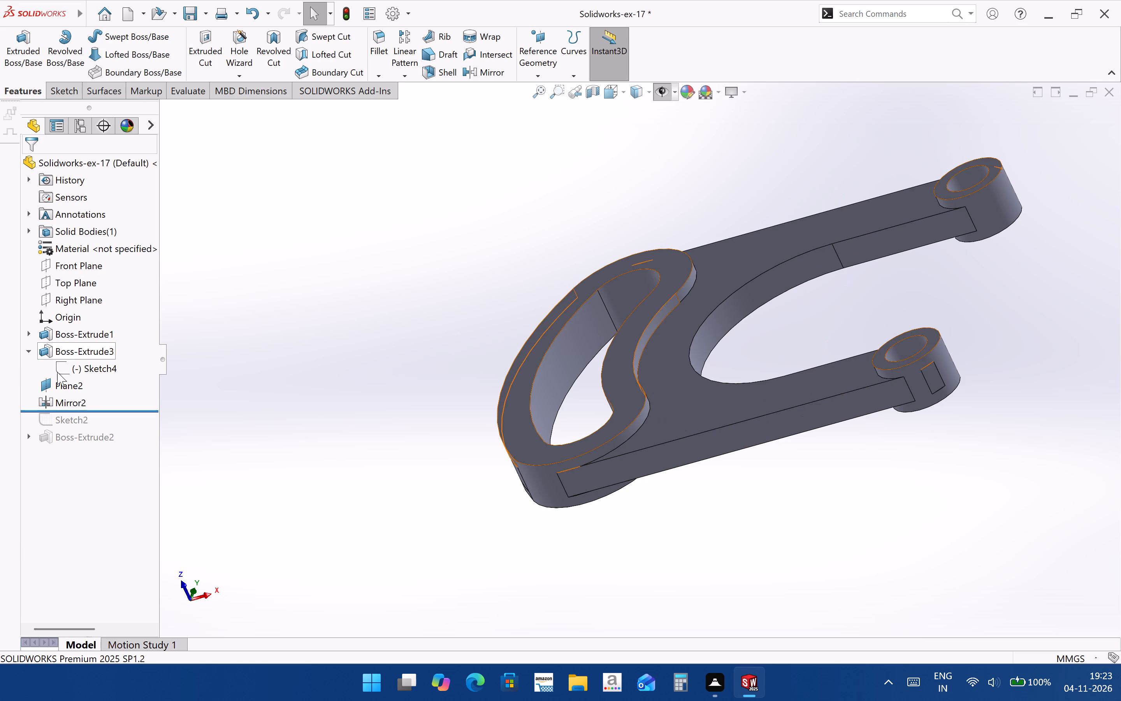
{"action": "left_click", "coordinate": [69, 398]}
{"action": "left_click", "coordinate": [77, 370]}
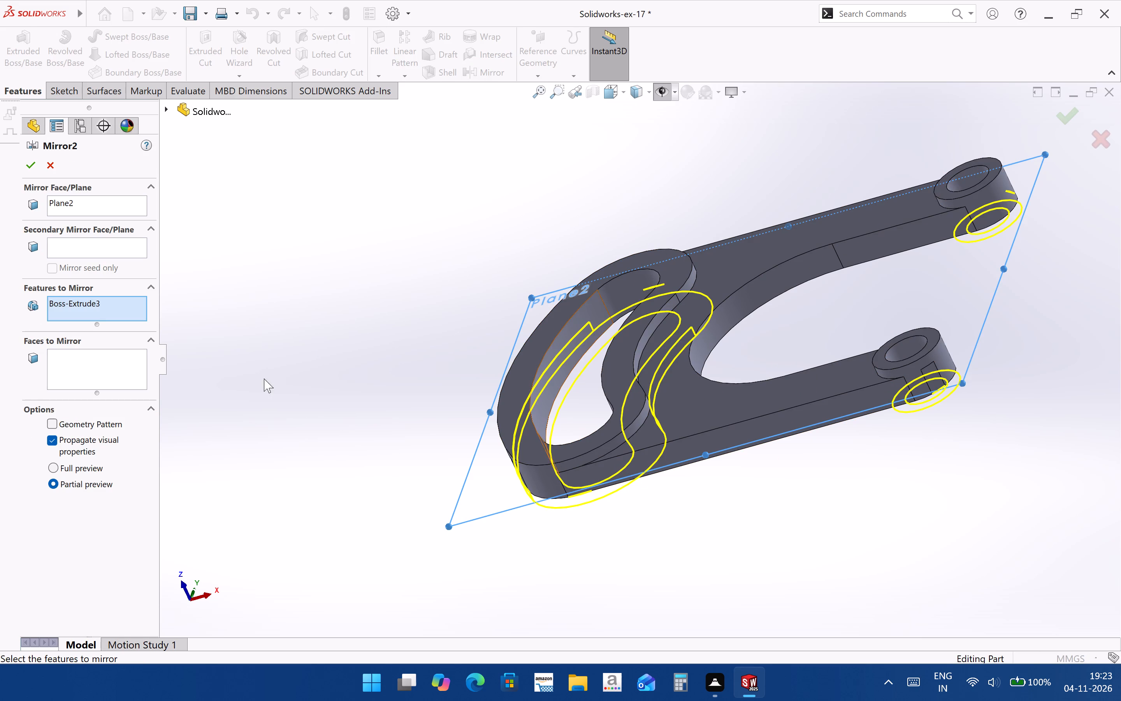
{"action": "middle_click_drag", "start_coordinate": [600, 429], "coordinate": [600, 370]}
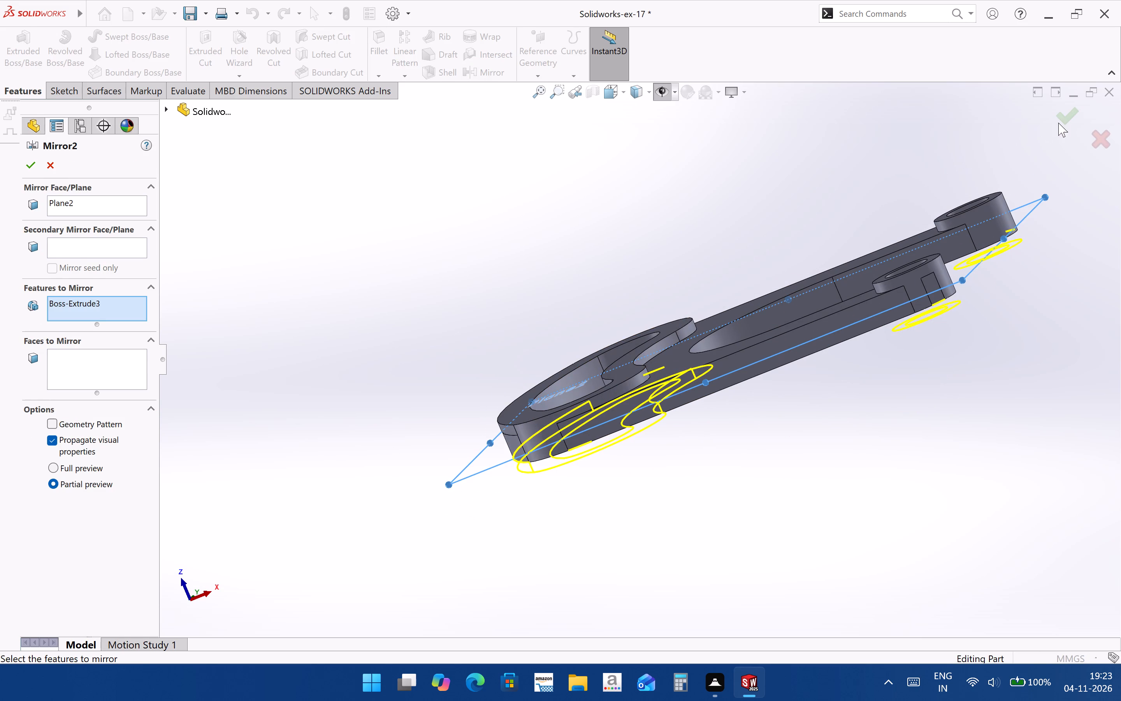
{"action": "left_click", "coordinate": [1060, 122]}
{"action": "left_click", "coordinate": [840, 459]}
Examine the slot rim and arm-end rings on both sides of the plate, including the plate's outer curved face beside the rim.
{"action": "middle_click_drag", "start_coordinate": [701, 417], "coordinate": [524, 446]}
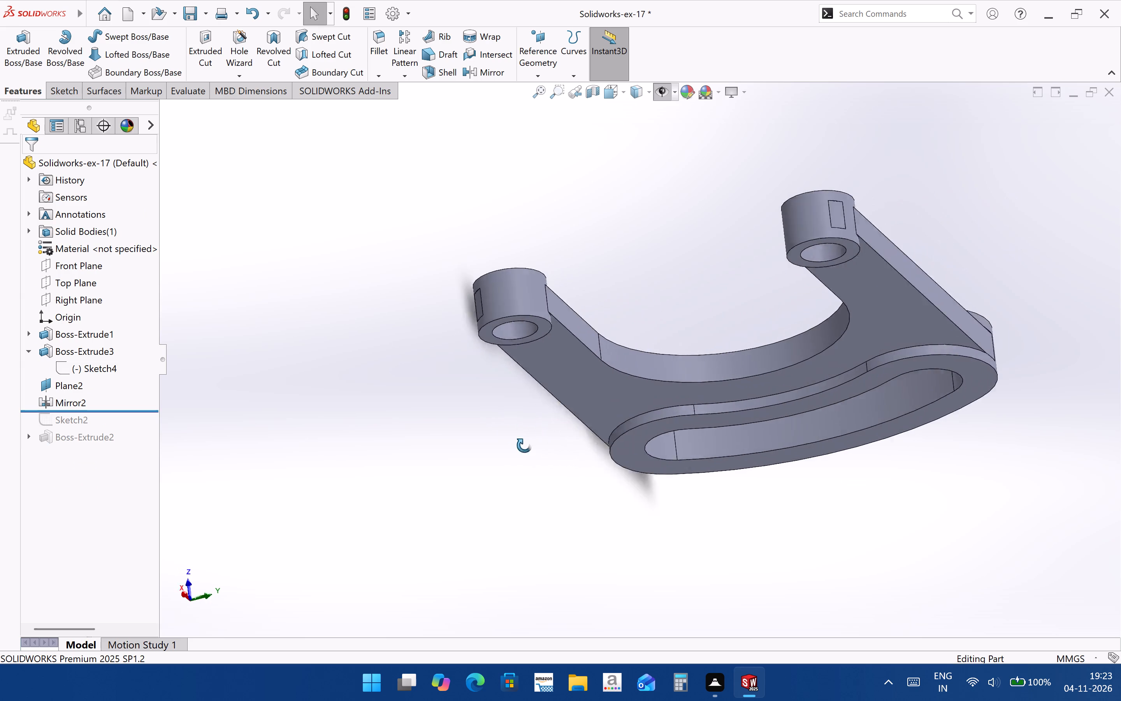
{"action": "middle_click_drag", "start_coordinate": [524, 446], "coordinate": [463, 642]}
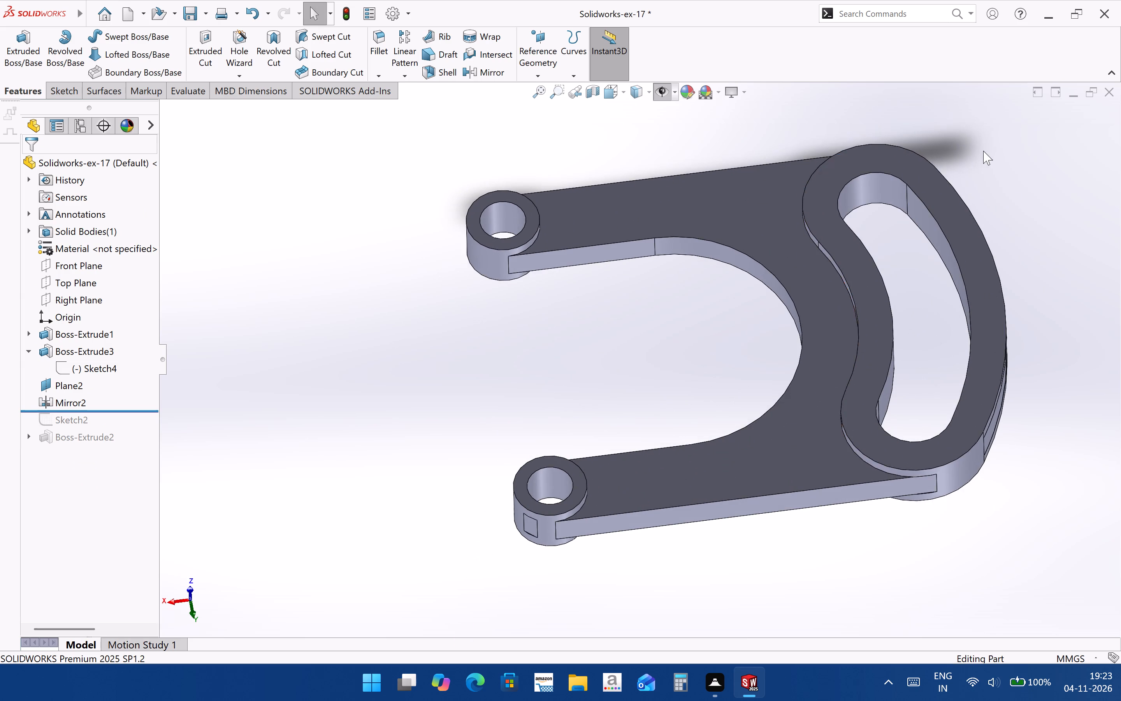
{"action": "scroll", "coordinate": [979, 149], "scroll_direction": "down", "scroll_amount": 2}
{"action": "middle_click_drag", "start_coordinate": [878, 229], "coordinate": [763, 257]}
{"action": "scroll", "coordinate": [754, 243], "scroll_direction": "up", "scroll_amount": 4}
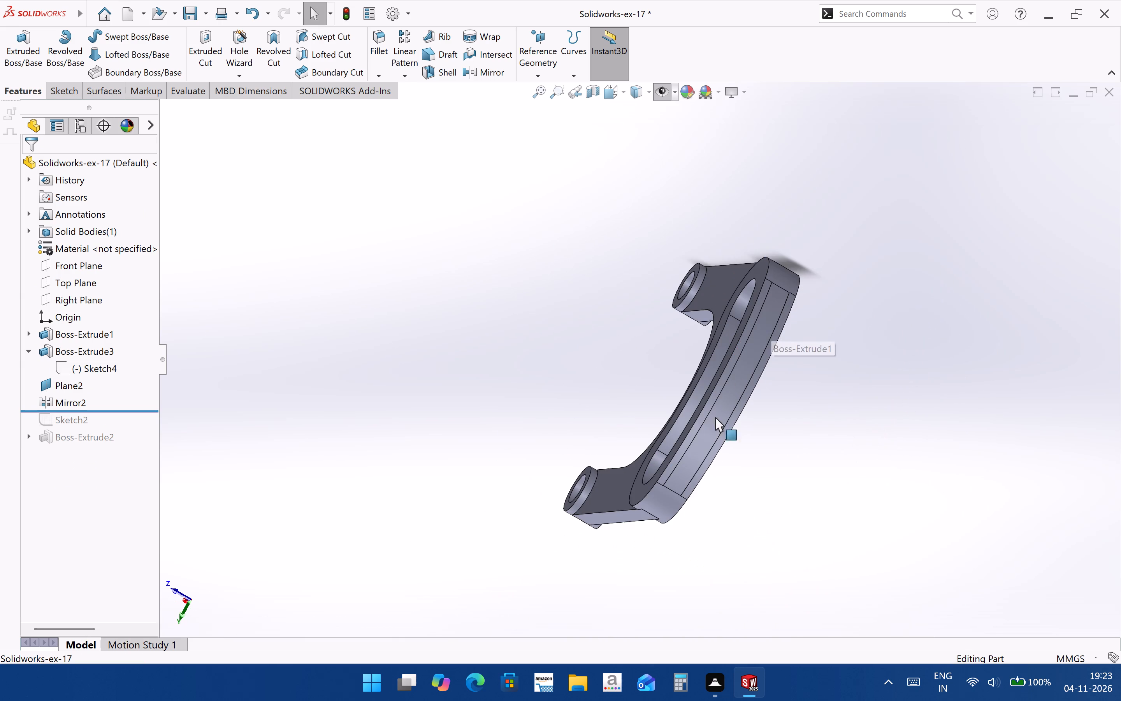
{"action": "scroll", "coordinate": [705, 470], "scroll_direction": "down", "scroll_amount": 3}
{"action": "middle_click_drag", "start_coordinate": [658, 474], "coordinate": [717, 412]}
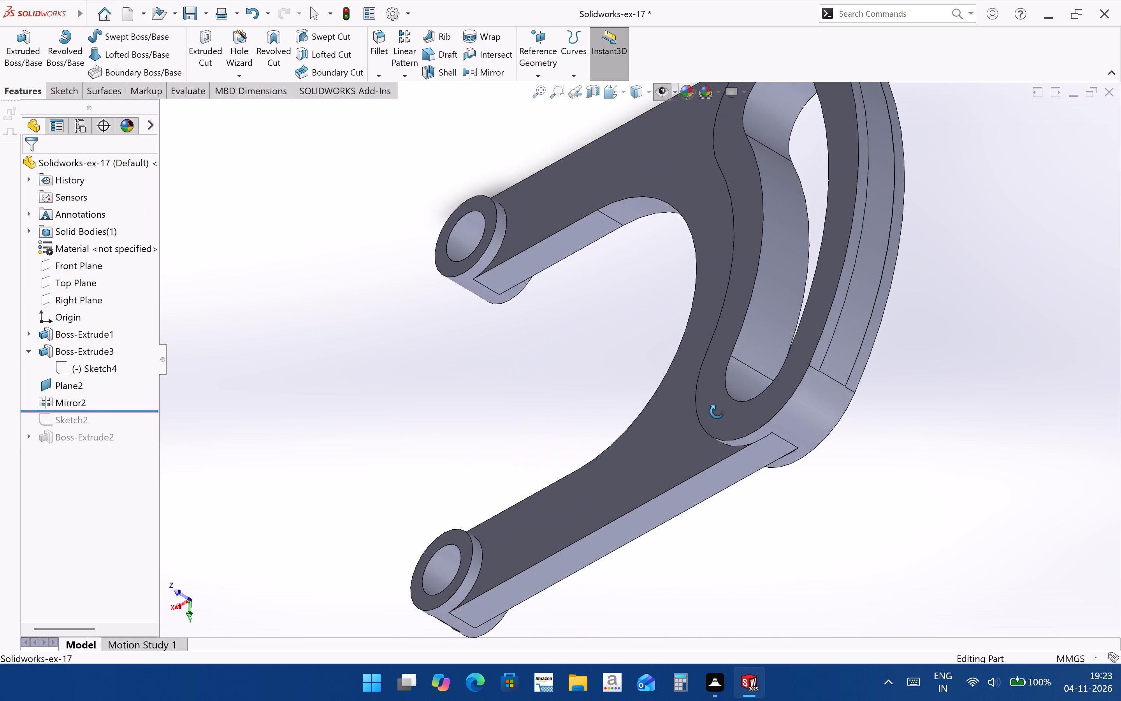
{"action": "middle_click_drag", "start_coordinate": [717, 412], "coordinate": [722, 353]}
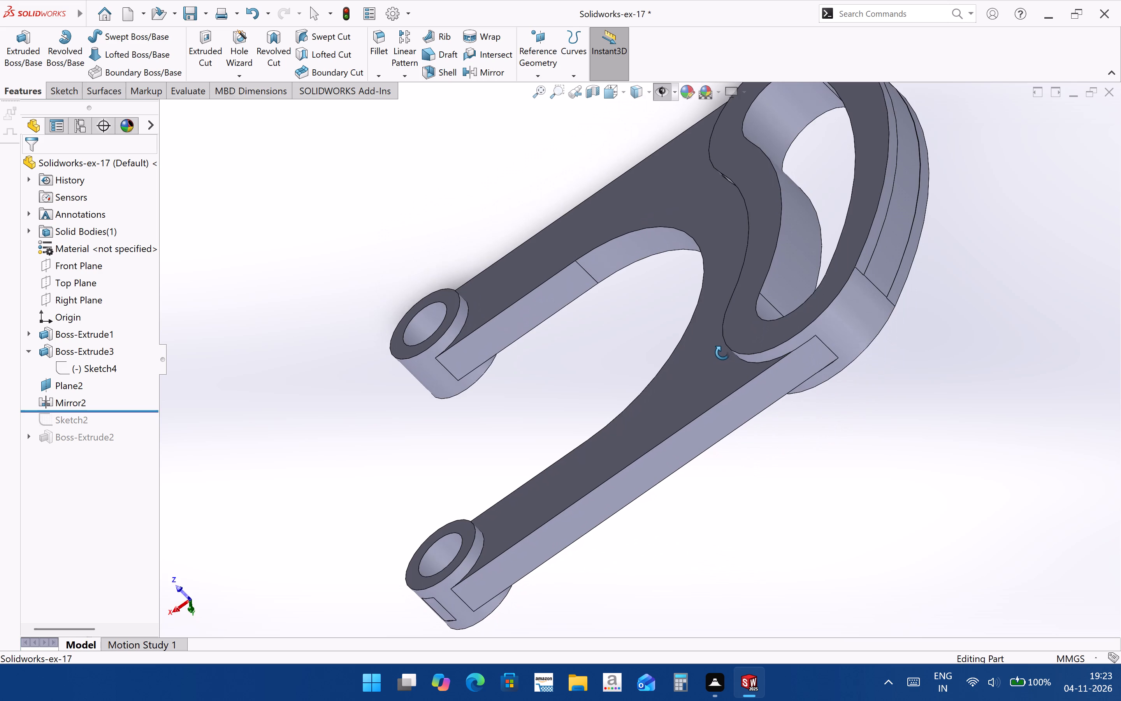
{"action": "middle_click_drag", "start_coordinate": [722, 353], "coordinate": [740, 326]}
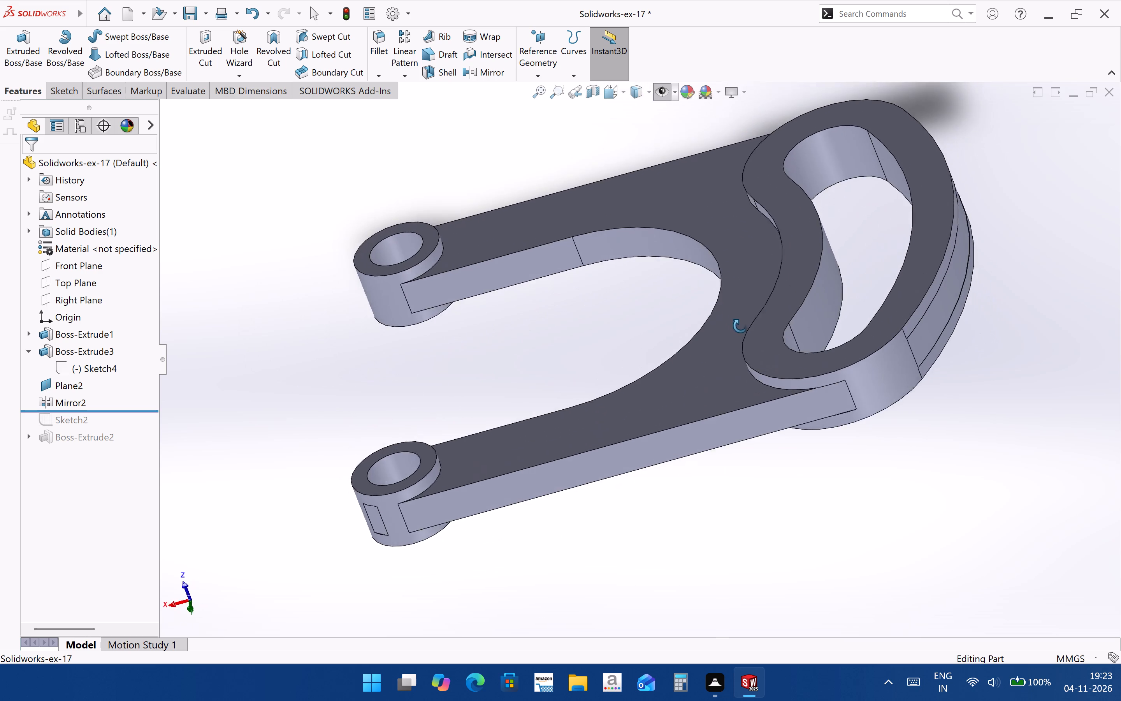
{"action": "middle_click_drag", "start_coordinate": [740, 326], "coordinate": [914, 379]}
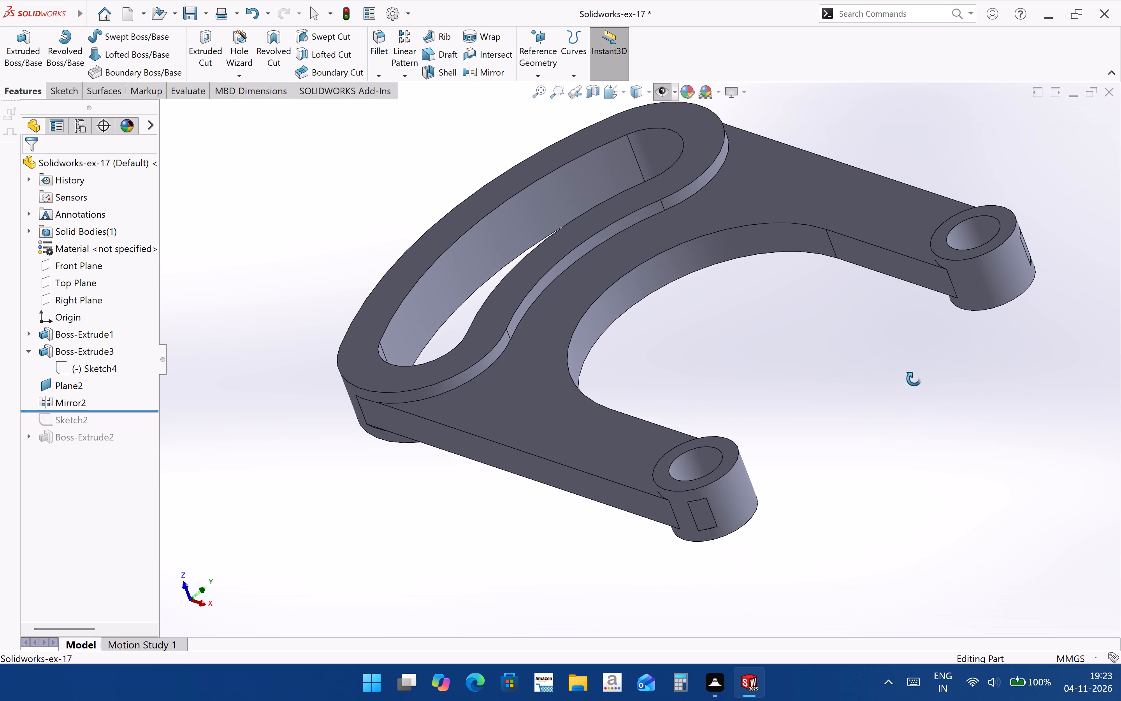
{"action": "middle_click_drag", "start_coordinate": [914, 379], "coordinate": [917, 380]}
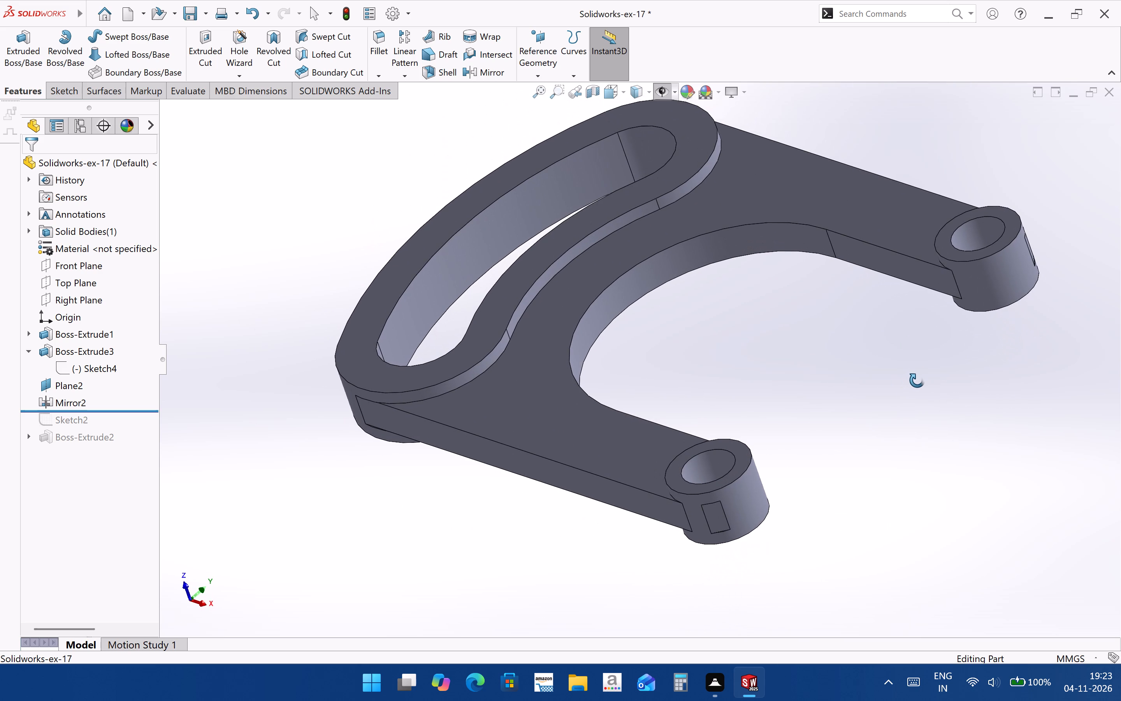
{"action": "middle_click_drag", "start_coordinate": [917, 380], "coordinate": [1016, 303]}
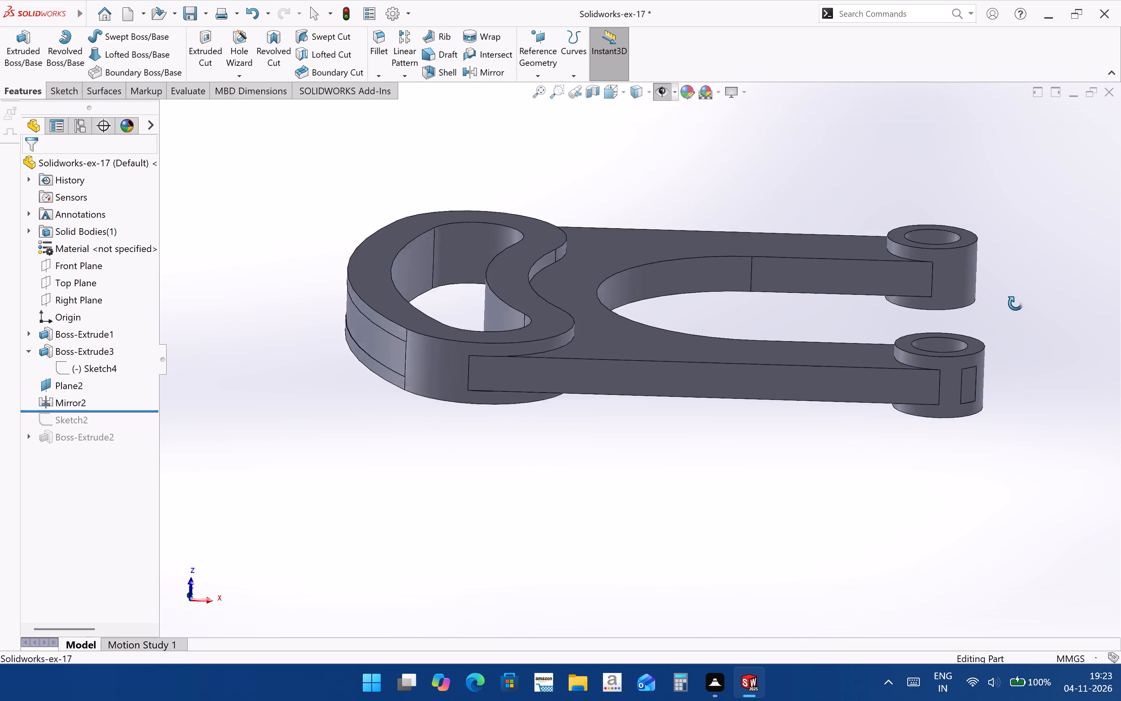
{"action": "middle_click_drag", "start_coordinate": [1016, 303], "coordinate": [922, 347]}
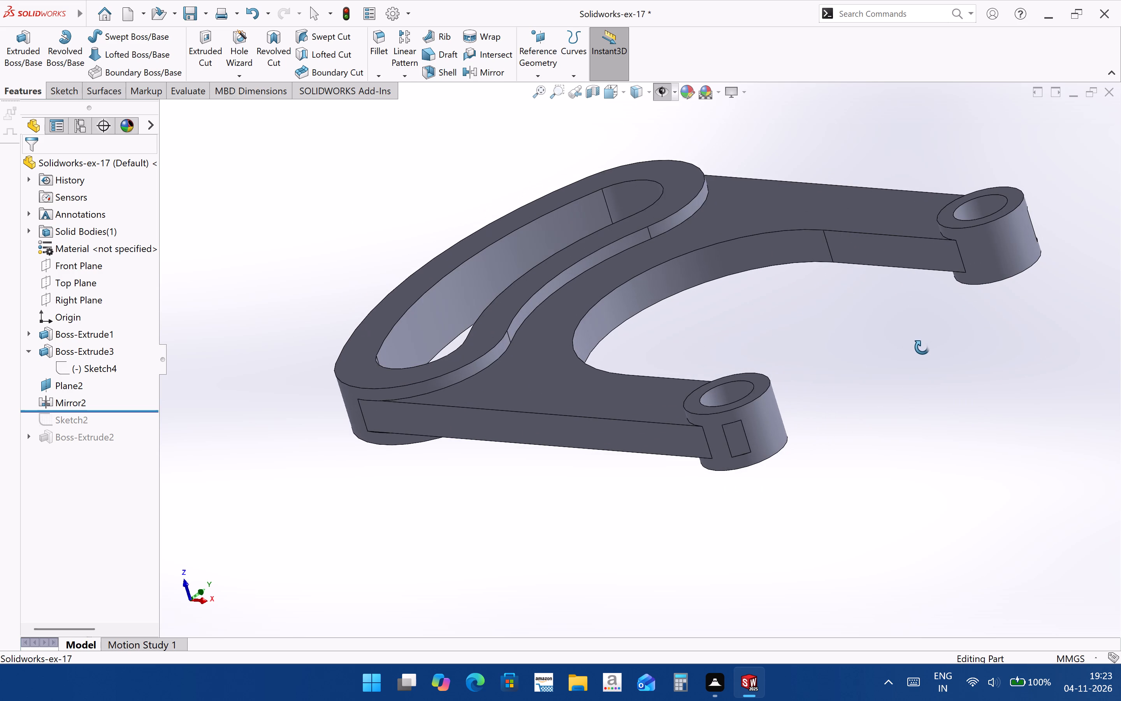
{"action": "middle_click_drag", "start_coordinate": [922, 347], "coordinate": [1023, 382]}
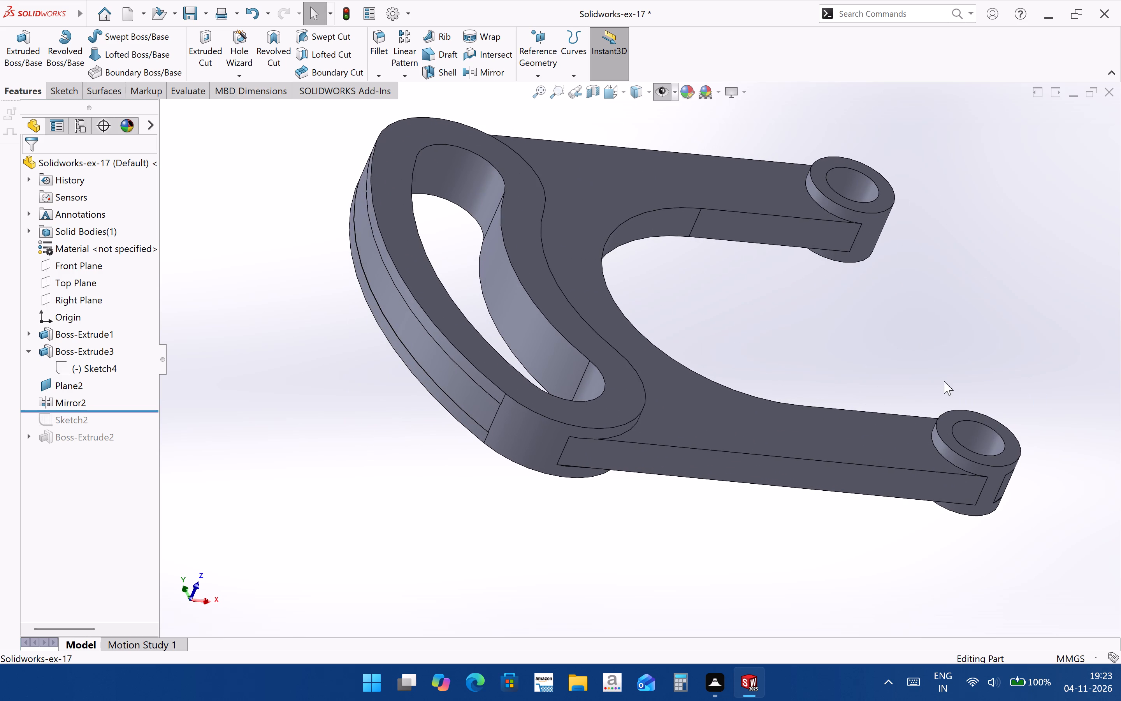
{"action": "left_click", "coordinate": [485, 408]}
{"action": "left_click", "coordinate": [434, 472]}
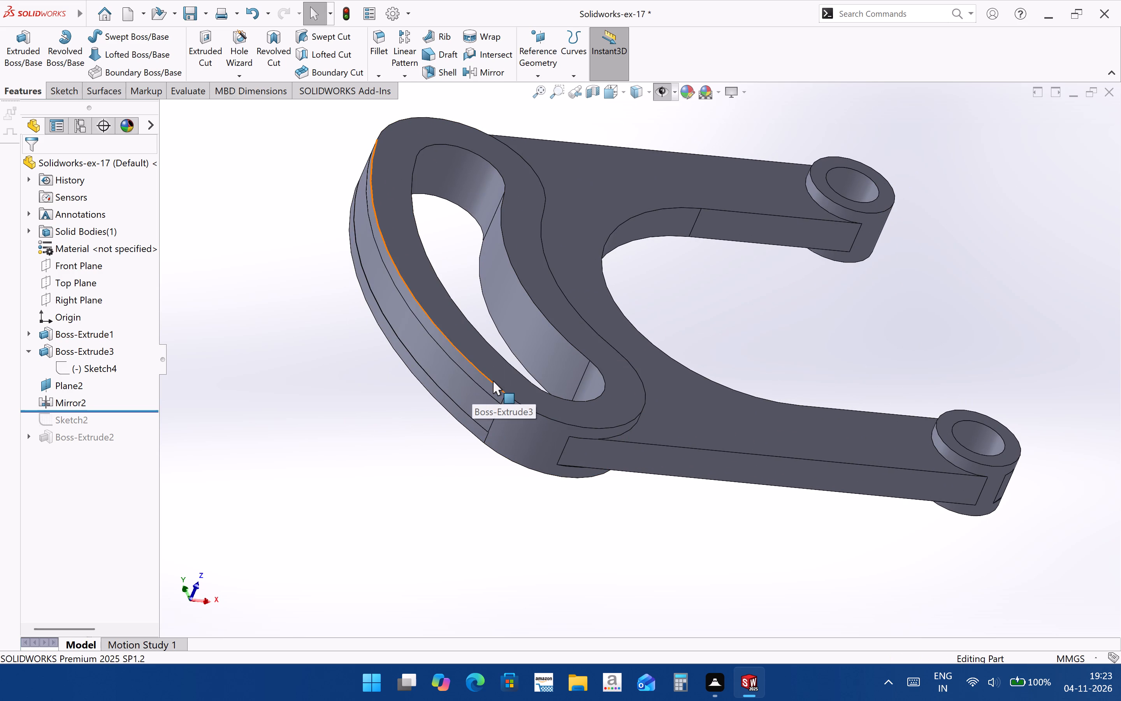
{"action": "left_click", "coordinate": [477, 393]}
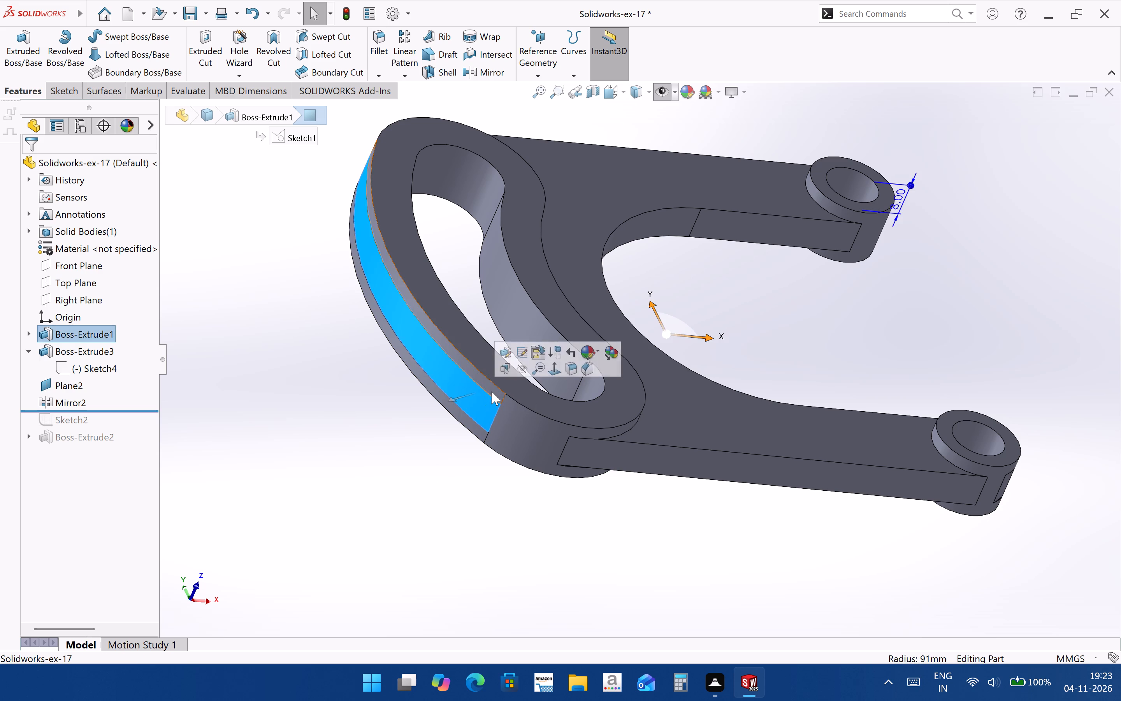
Edit Sketch1 of Boss-Extrude1, set the radius of the plate's large outer arc to 90 mm, and exit the sketch.
{"action": "left_click", "coordinate": [492, 391]}
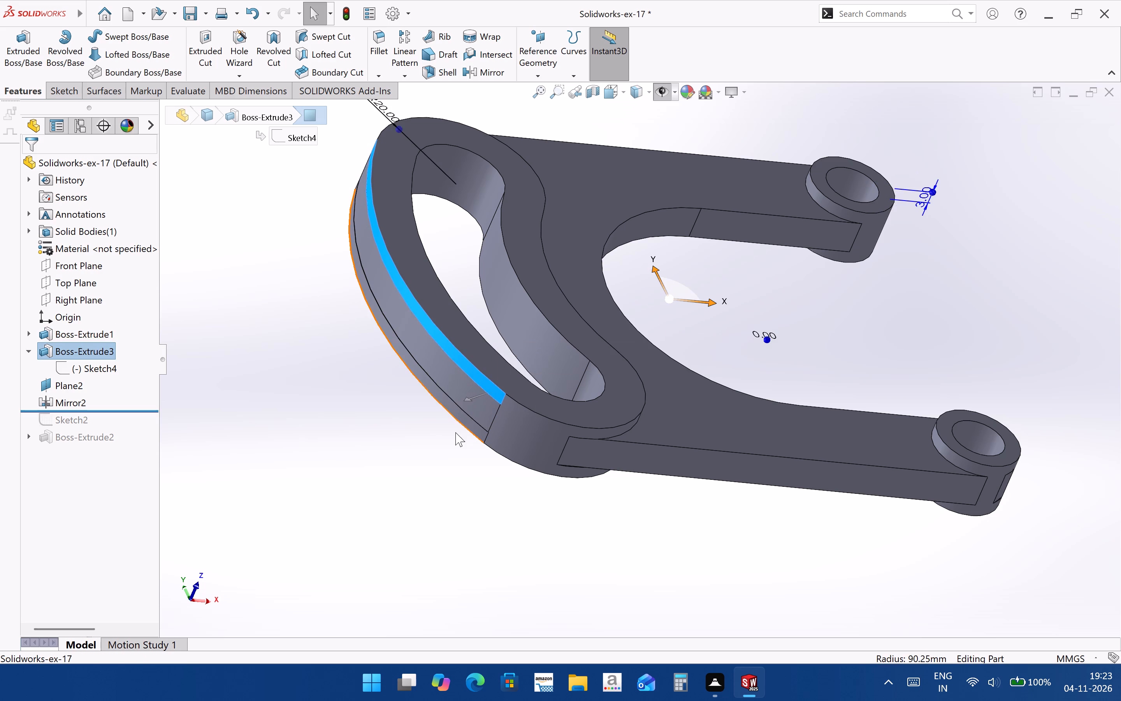
{"action": "left_click_drag", "start_coordinate": [455, 432], "coordinate": [451, 437]}
{"action": "middle_click_drag", "start_coordinate": [421, 437], "coordinate": [439, 381]}
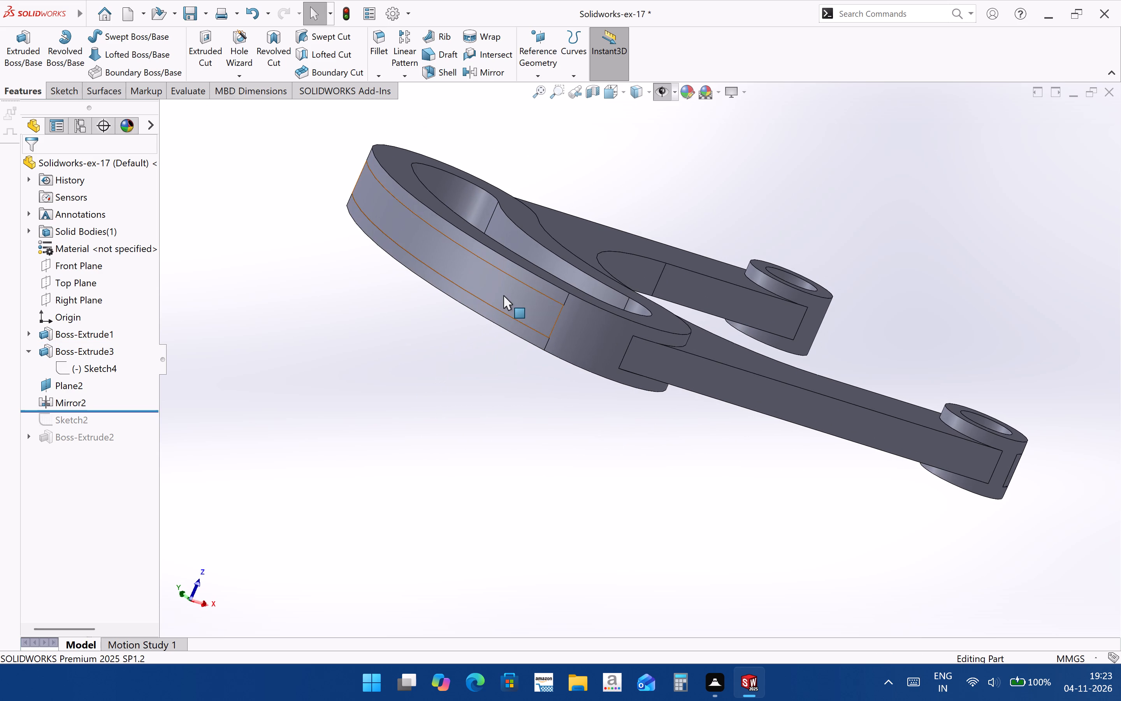
{"action": "left_click", "coordinate": [504, 295]}
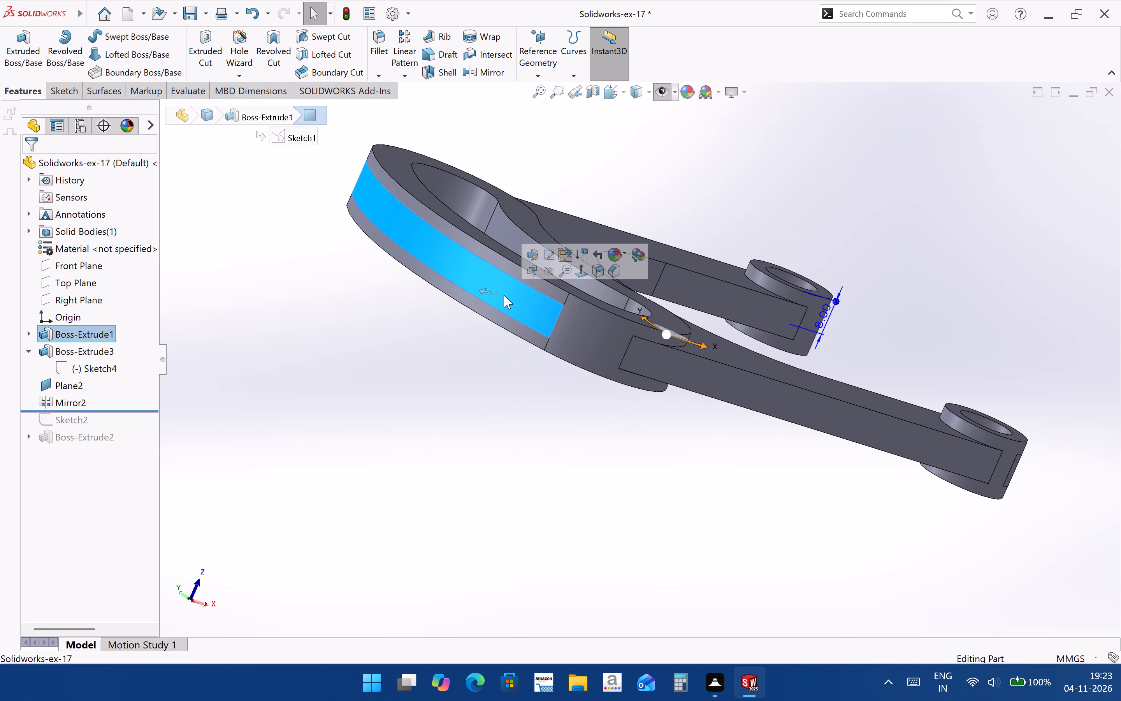
{"action": "left_click", "coordinate": [28, 332]}
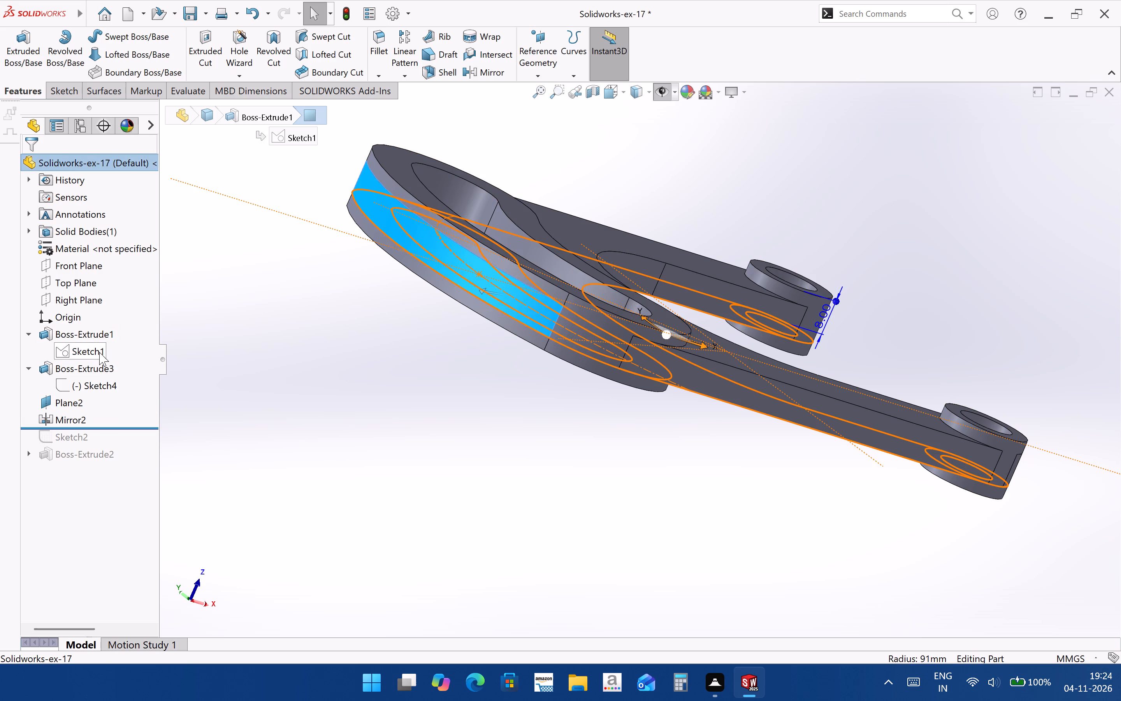
{"action": "left_click", "coordinate": [99, 352]}
{"action": "left_click", "coordinate": [114, 324]}
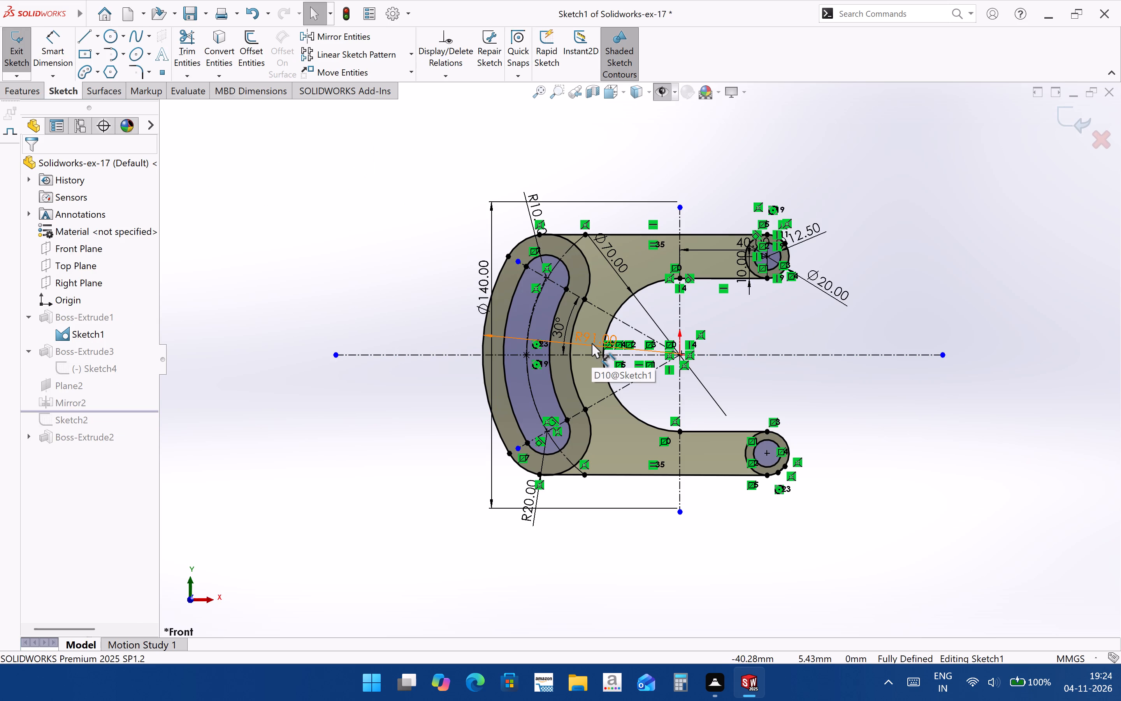
{"action": "double_click", "coordinate": [592, 343]}
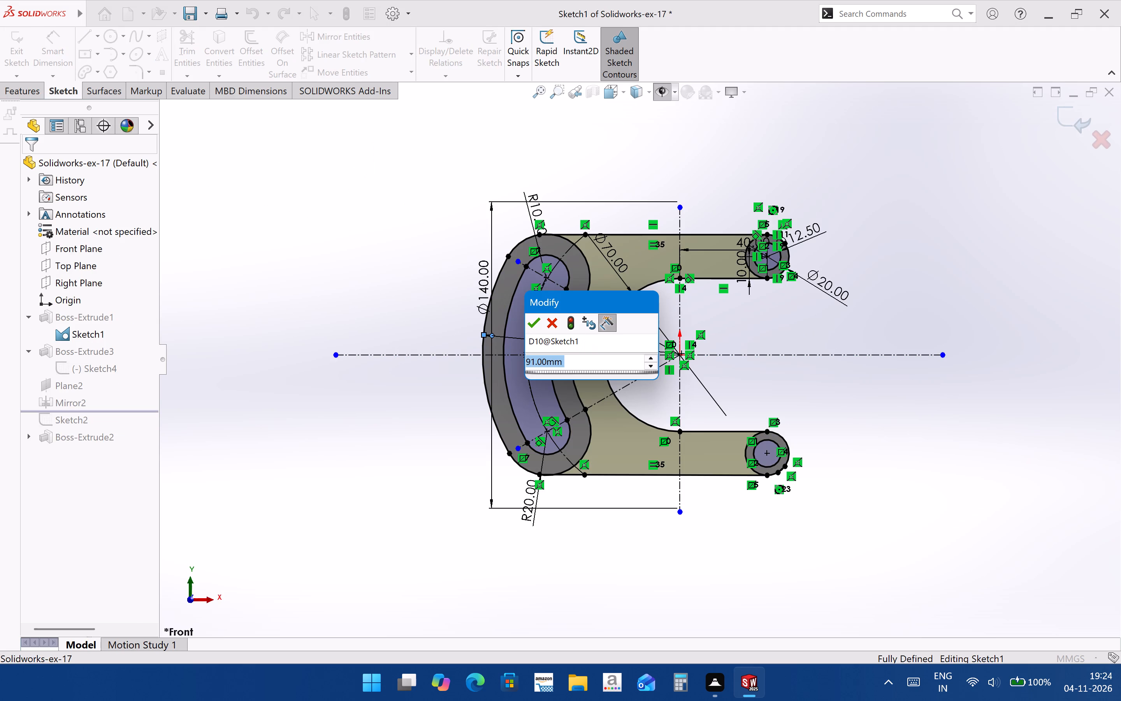
{"action": "key", "text": "9"}
{"action": "key", "text": "0"}
{"action": "key", "text": "Return"}
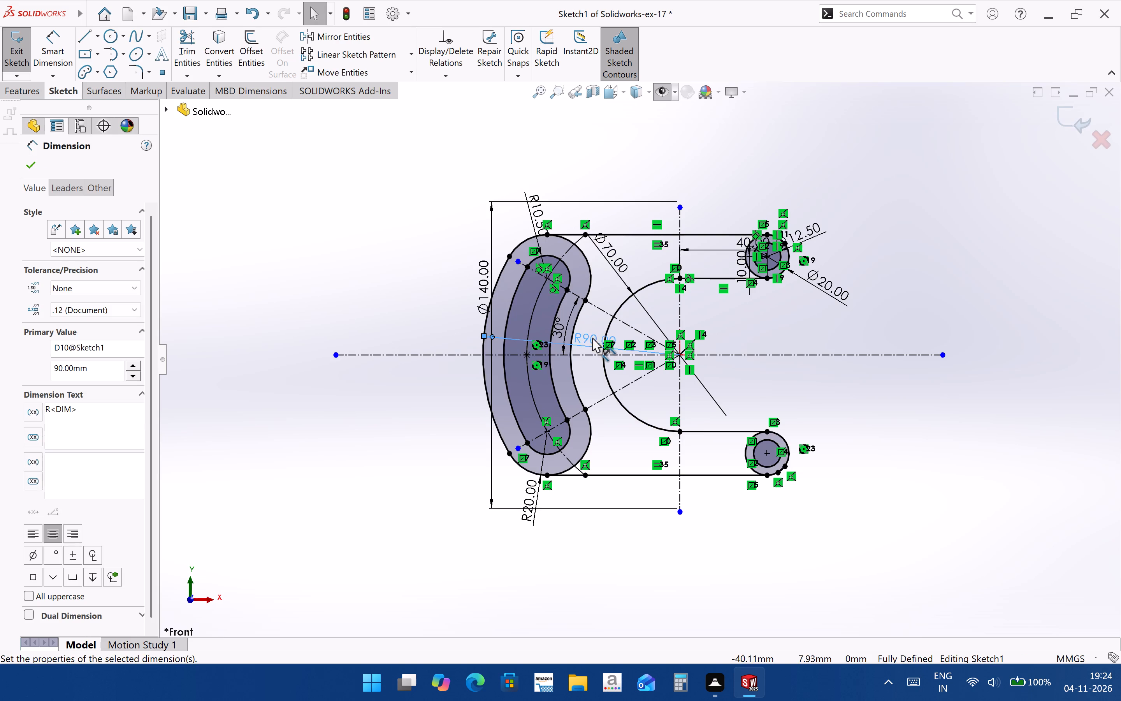
{"action": "left_click", "coordinate": [796, 411]}
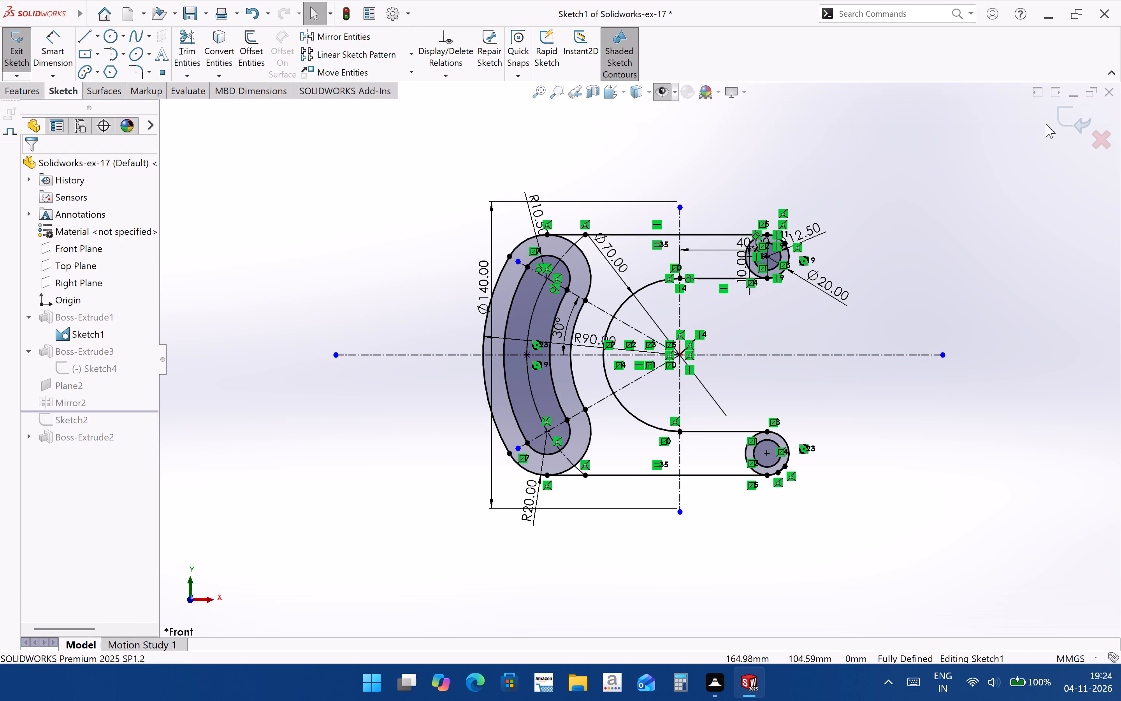
{"action": "left_click", "coordinate": [1070, 118]}
{"action": "left_click", "coordinate": [958, 290]}
Examine the plate's outer curved face beside the slot rim and the small inset face on the lower arm-end boss.
{"action": "middle_click_drag", "start_coordinate": [612, 421], "coordinate": [677, 354]}
{"action": "scroll", "coordinate": [604, 419], "scroll_direction": "down", "scroll_amount": 3}
{"action": "middle_click_drag", "start_coordinate": [604, 419], "coordinate": [569, 283]}
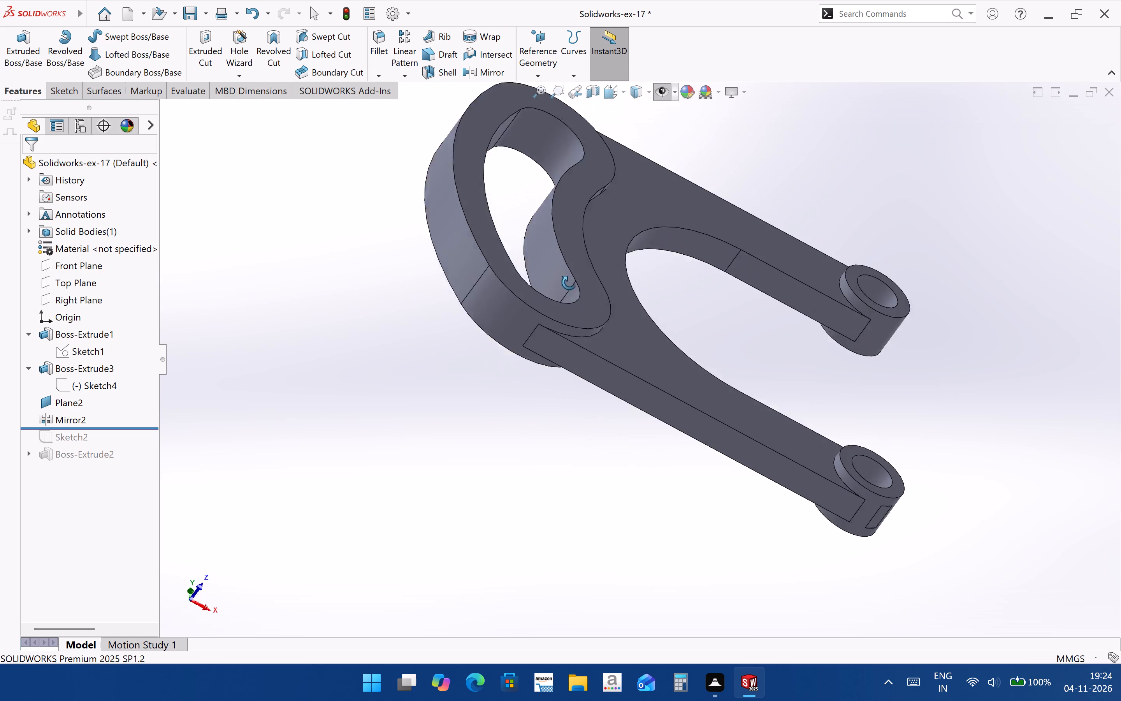
{"action": "middle_click_drag", "start_coordinate": [569, 283], "coordinate": [589, 381]}
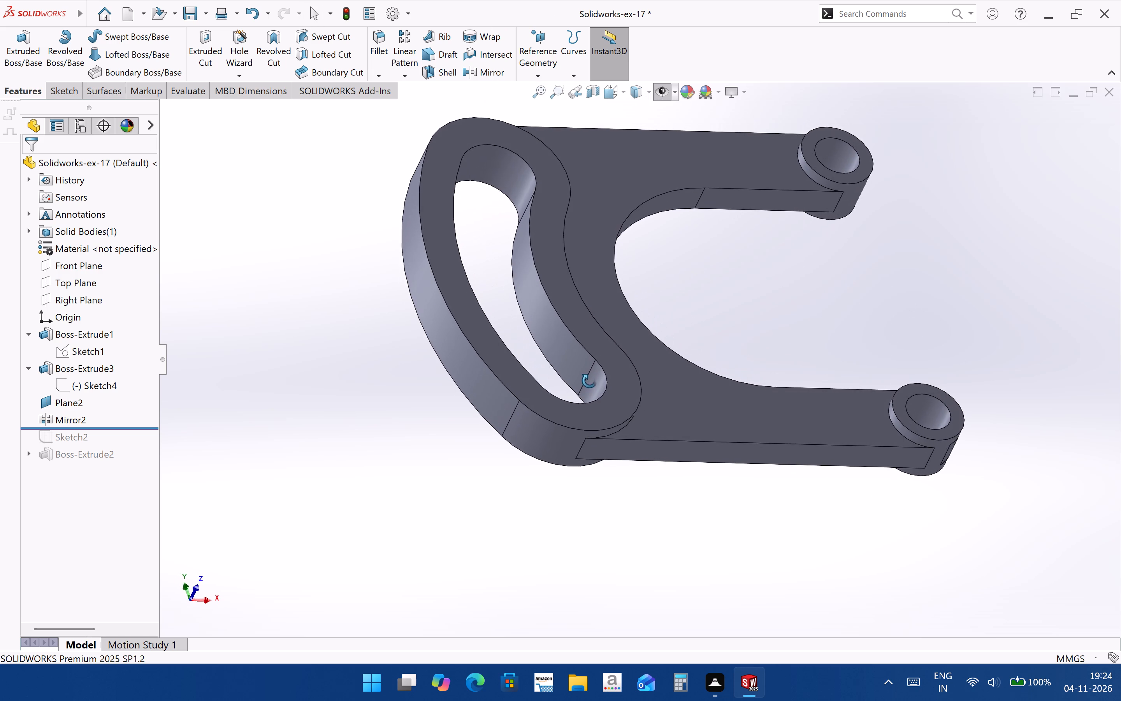
{"action": "middle_click_drag", "start_coordinate": [589, 381], "coordinate": [548, 330]}
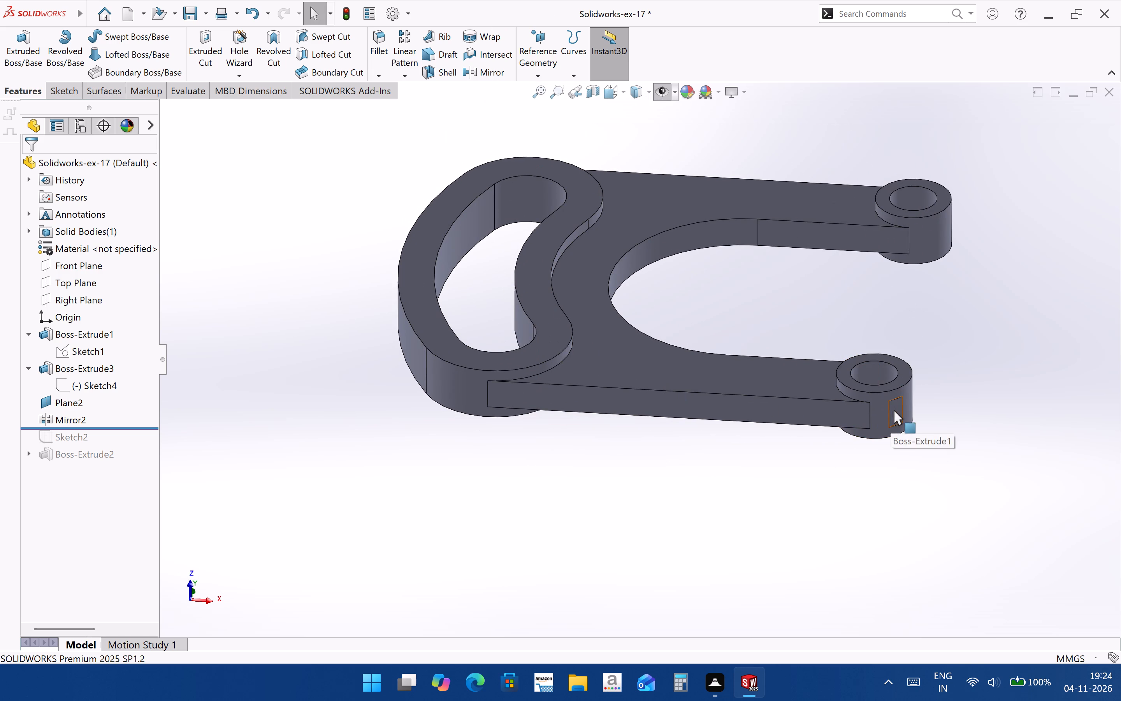
{"action": "left_click", "coordinate": [894, 410]}
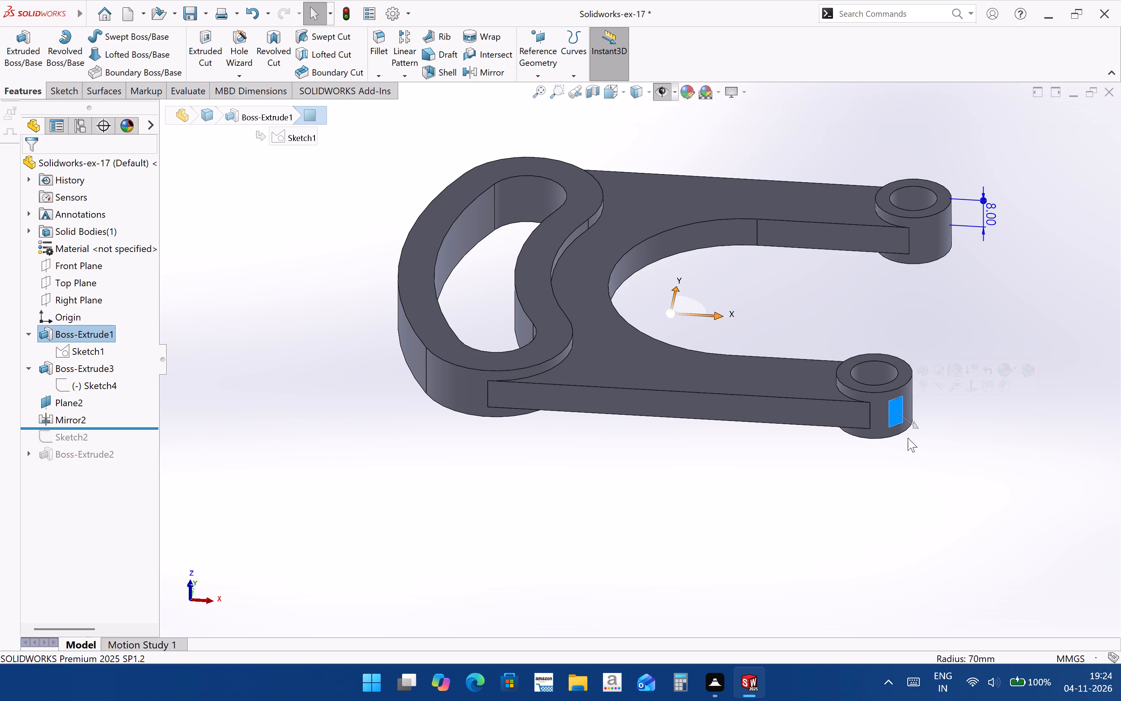
{"action": "left_click", "coordinate": [908, 479]}
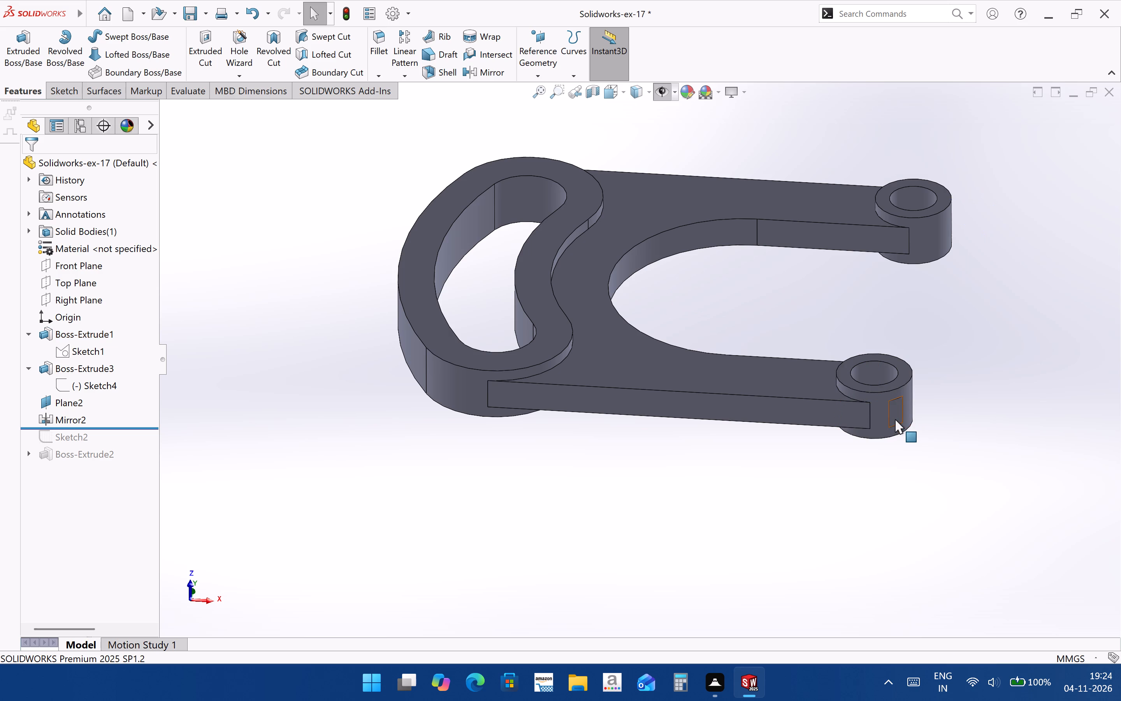
{"action": "left_click", "coordinate": [895, 419]}
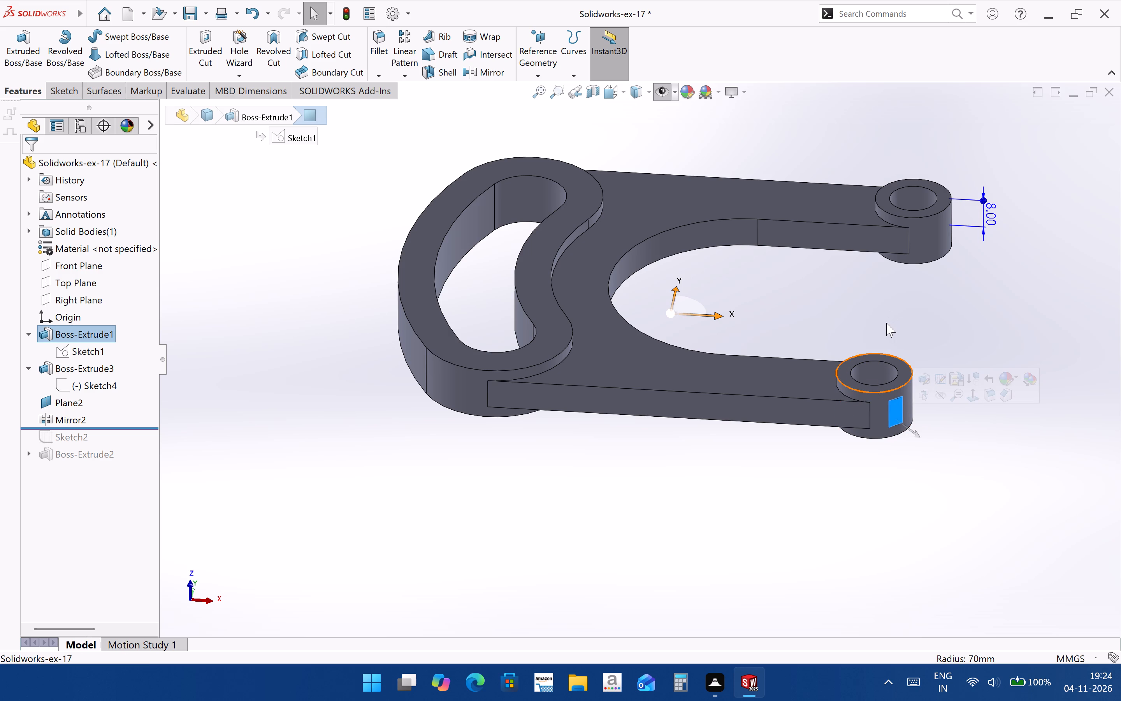
{"action": "middle_click_drag", "start_coordinate": [888, 245], "coordinate": [784, 360]}
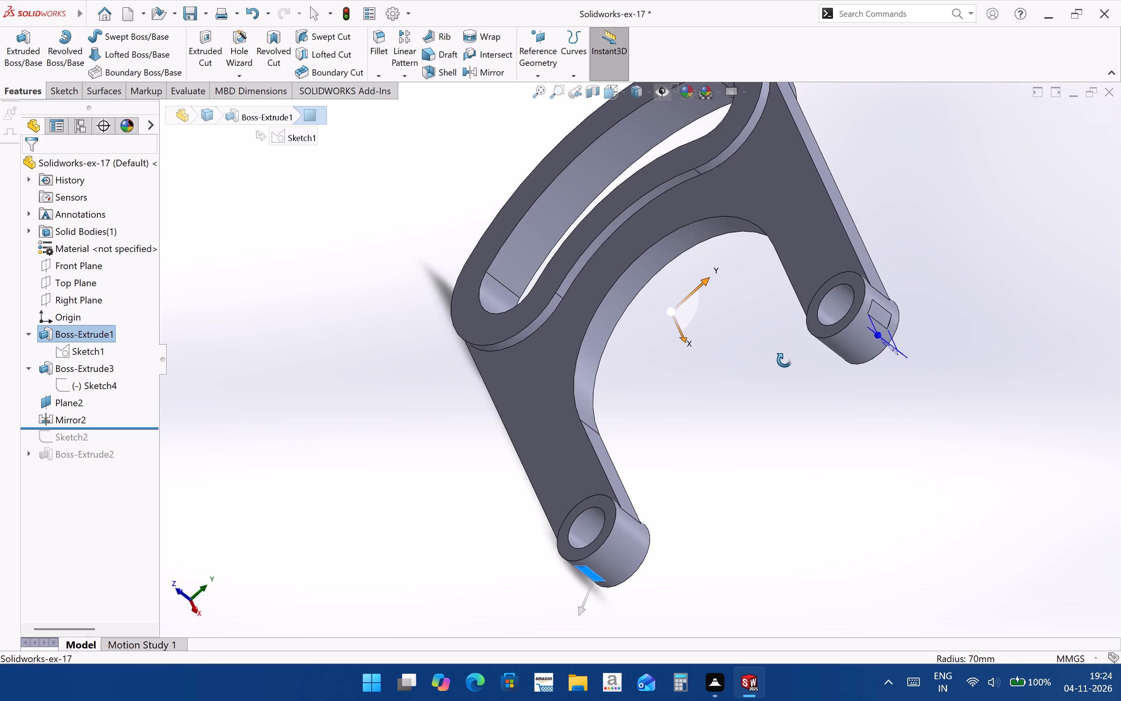
{"action": "middle_click_drag", "start_coordinate": [784, 360], "coordinate": [917, 279]}
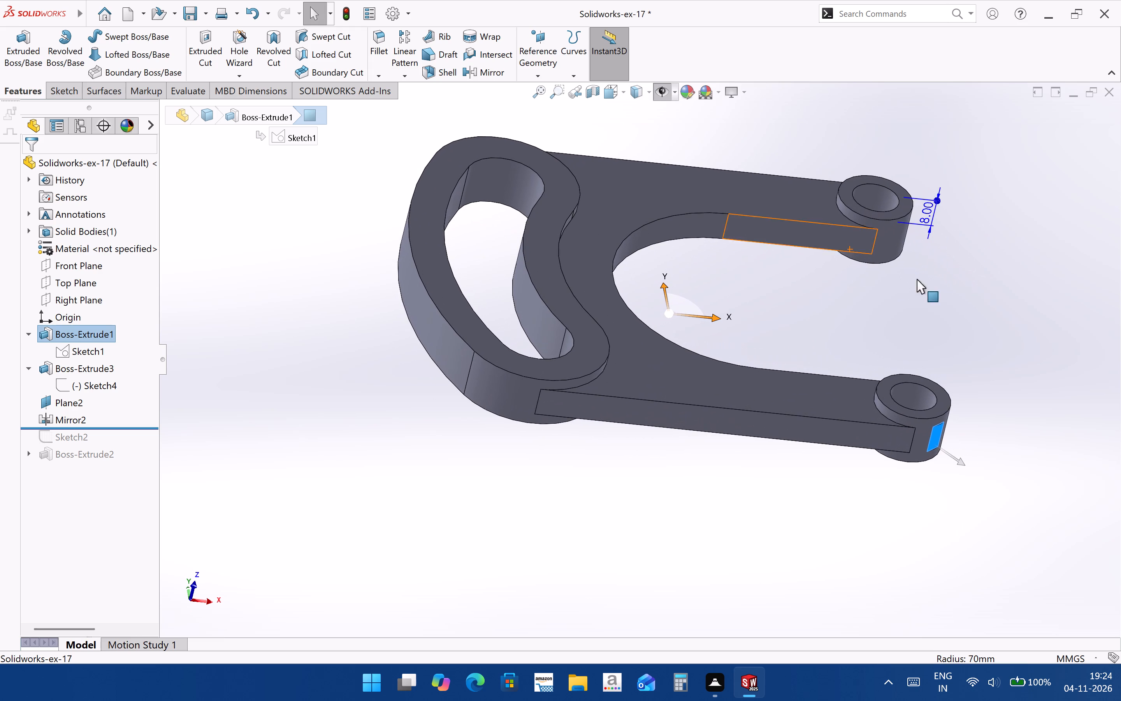
Open Sketch1 of Boss-Extrude1 for editing.
{"action": "left_click", "coordinate": [86, 350]}
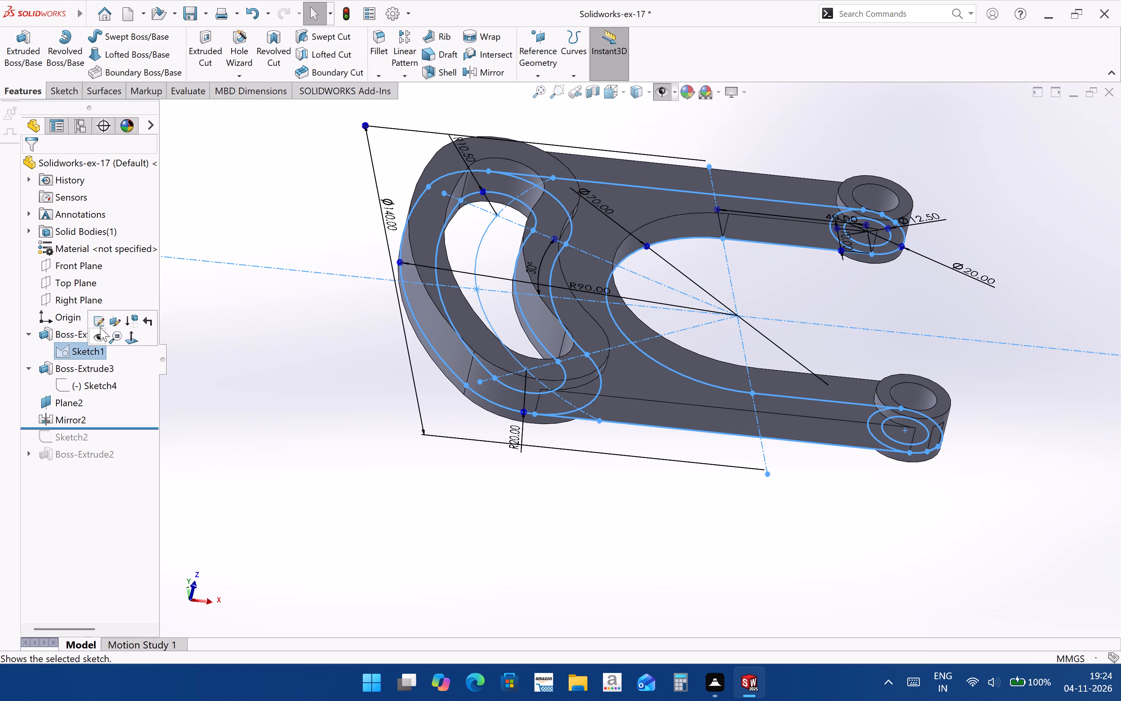
{"action": "left_click", "coordinate": [100, 327]}
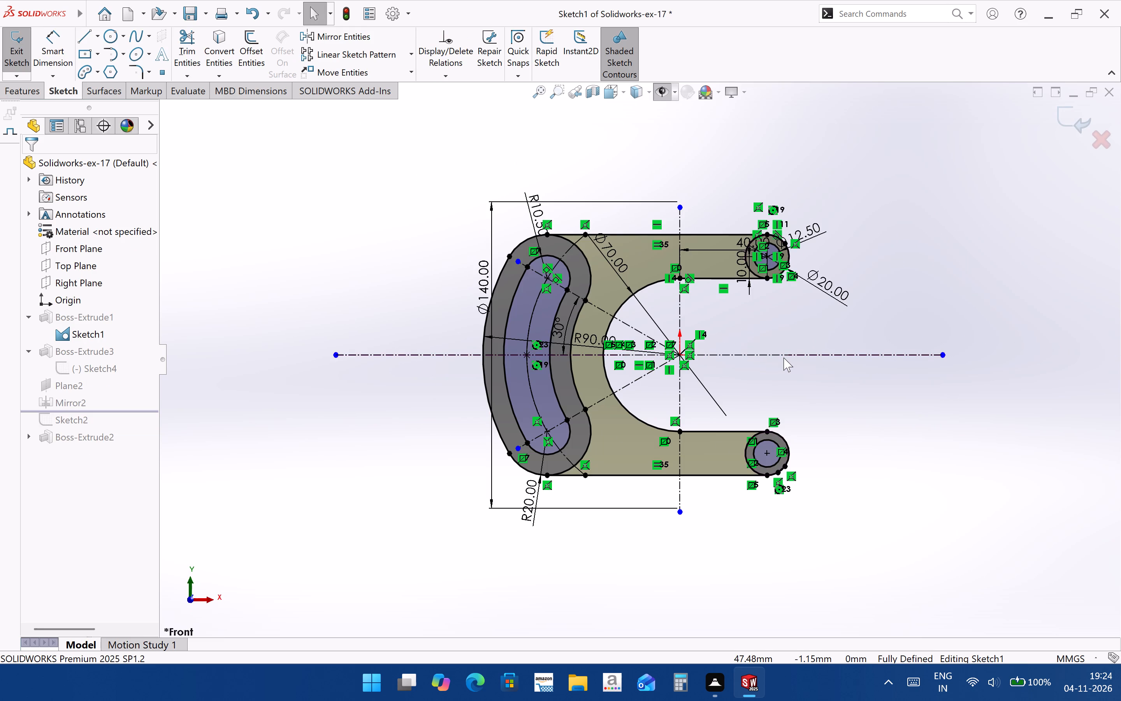
Check the gap between the inner edges of the two arms at their free ends with Smart Dimension.
{"action": "left_click", "coordinate": [56, 44]}
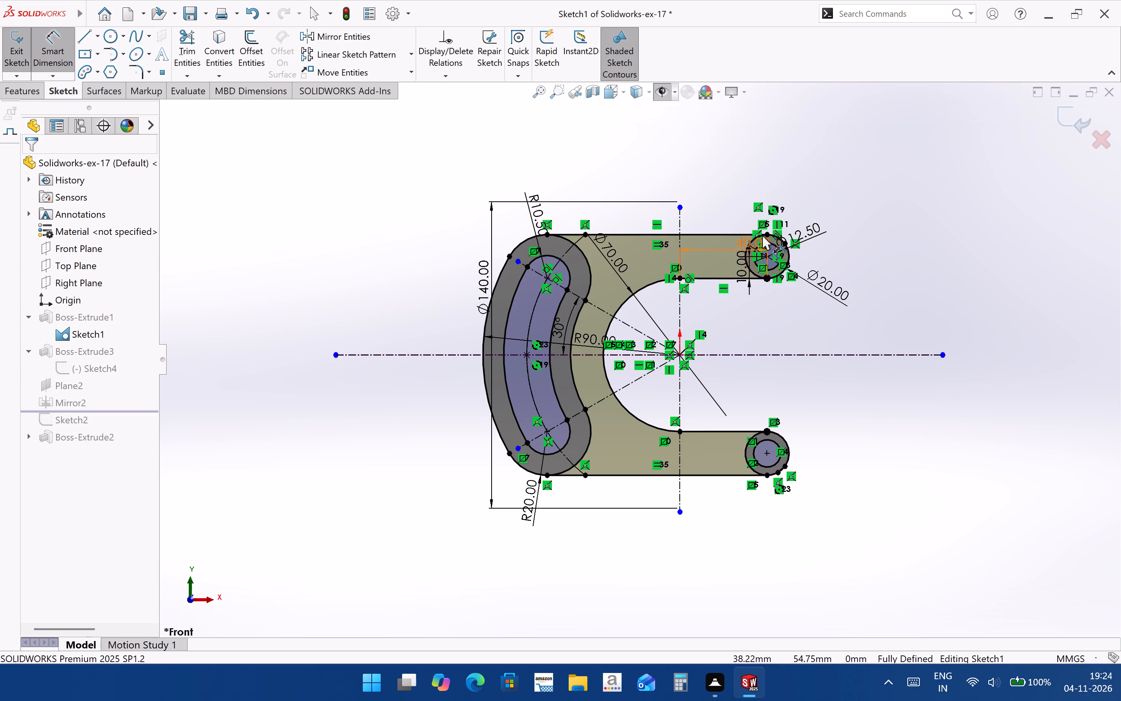
{"action": "left_click", "coordinate": [766, 280]}
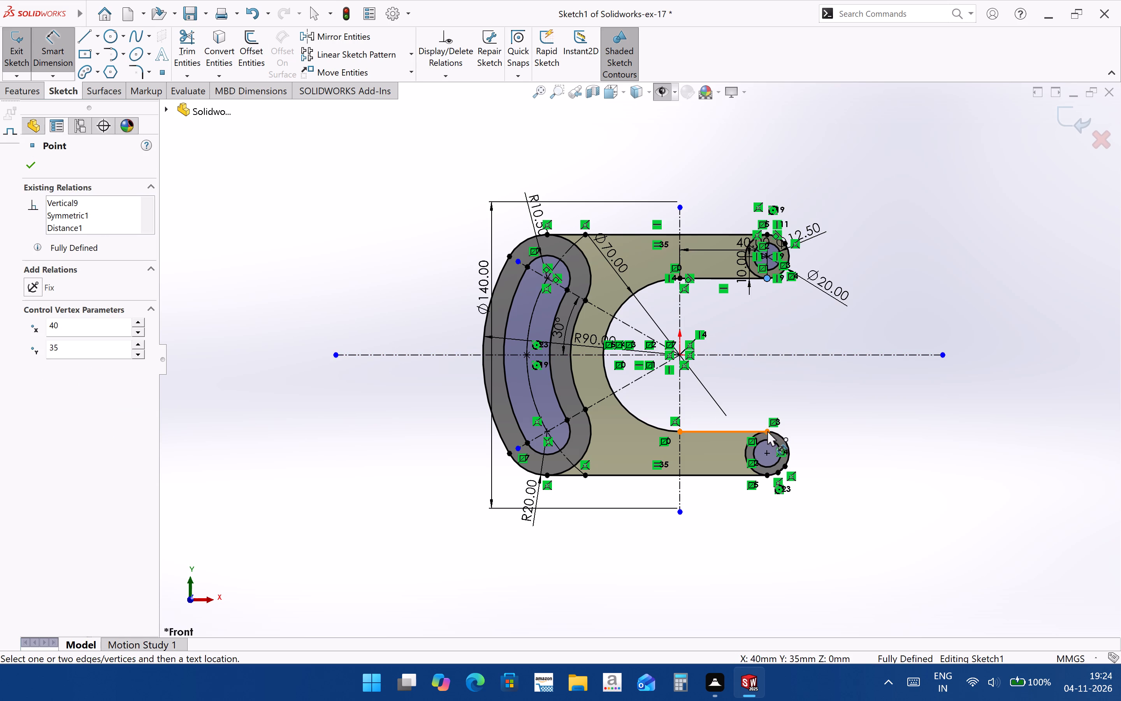
{"action": "left_click", "coordinate": [768, 431]}
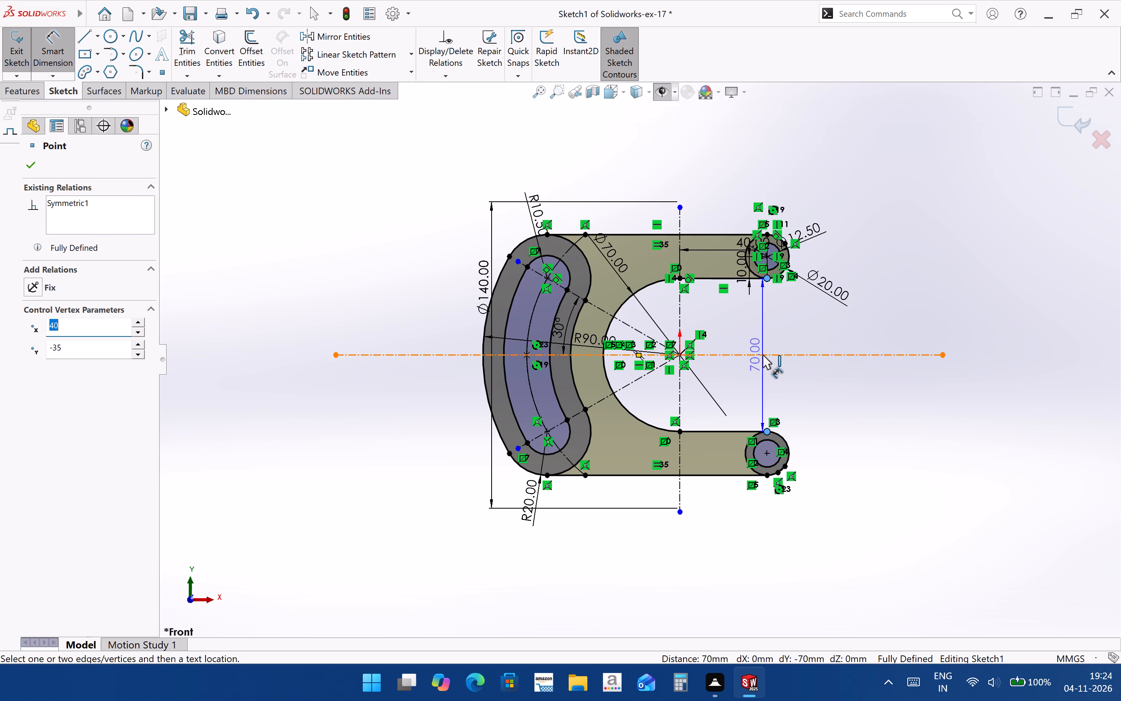
{"action": "key", "text": "Escape"}
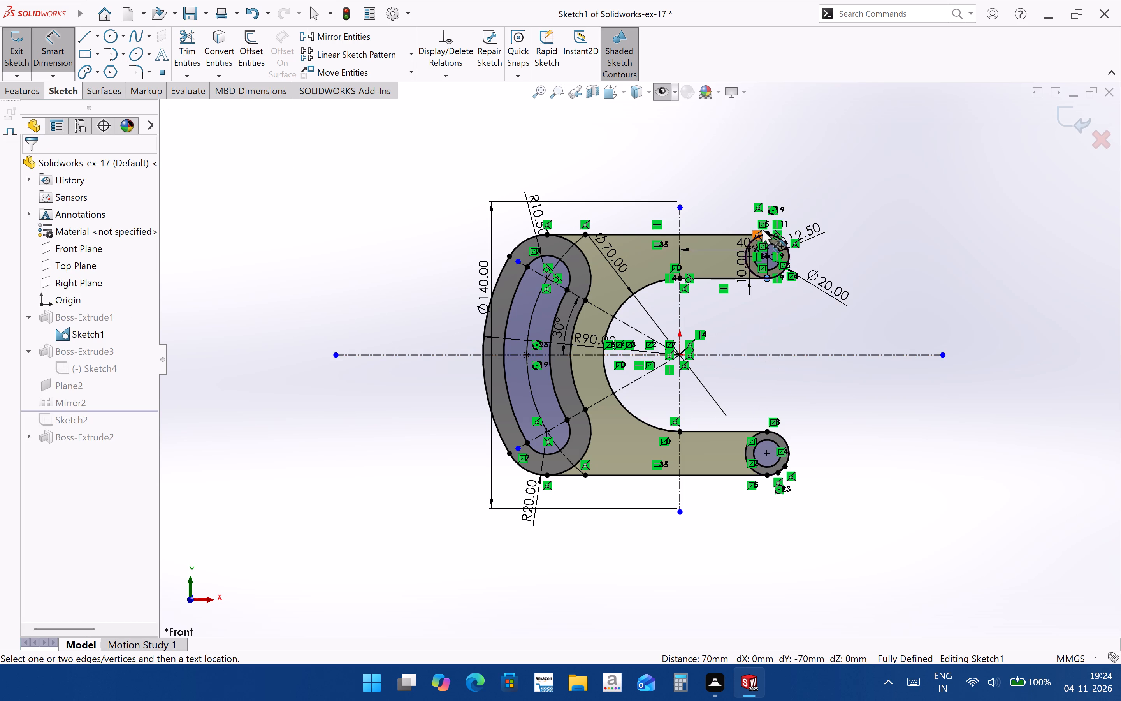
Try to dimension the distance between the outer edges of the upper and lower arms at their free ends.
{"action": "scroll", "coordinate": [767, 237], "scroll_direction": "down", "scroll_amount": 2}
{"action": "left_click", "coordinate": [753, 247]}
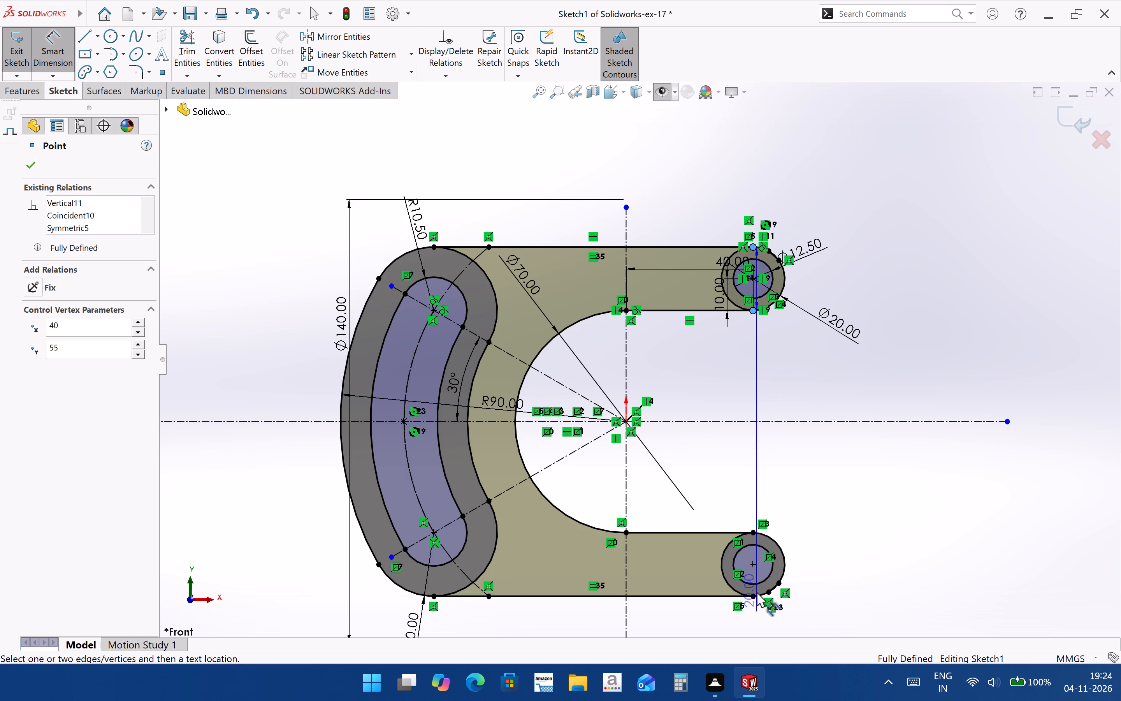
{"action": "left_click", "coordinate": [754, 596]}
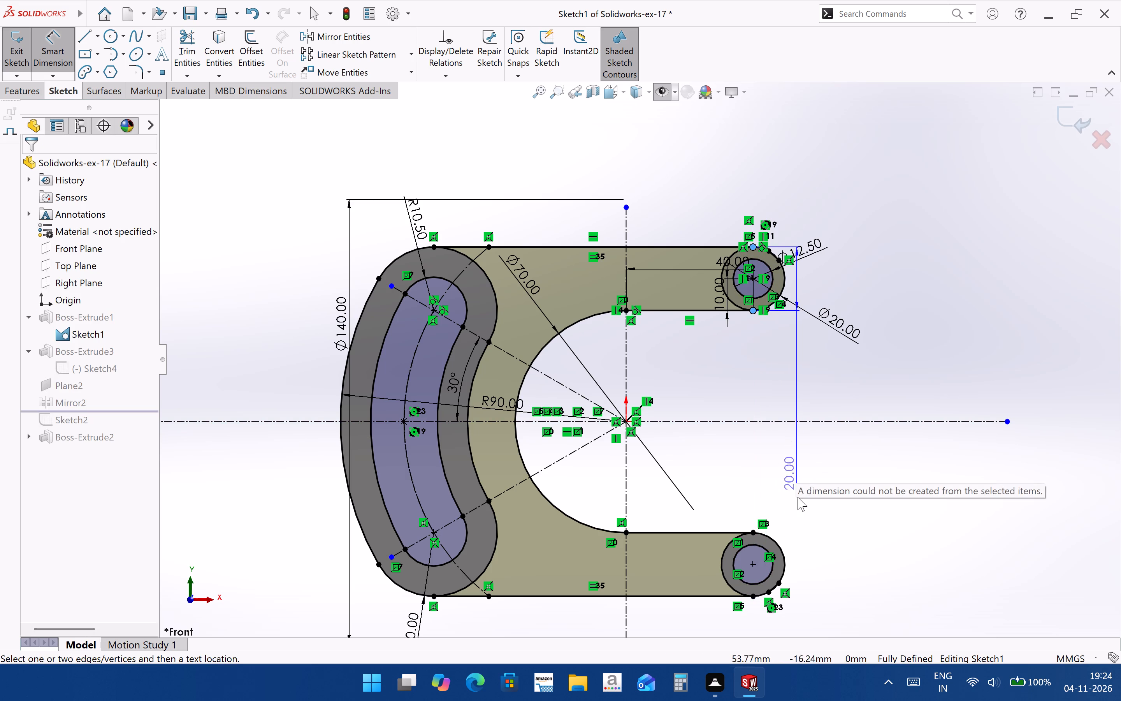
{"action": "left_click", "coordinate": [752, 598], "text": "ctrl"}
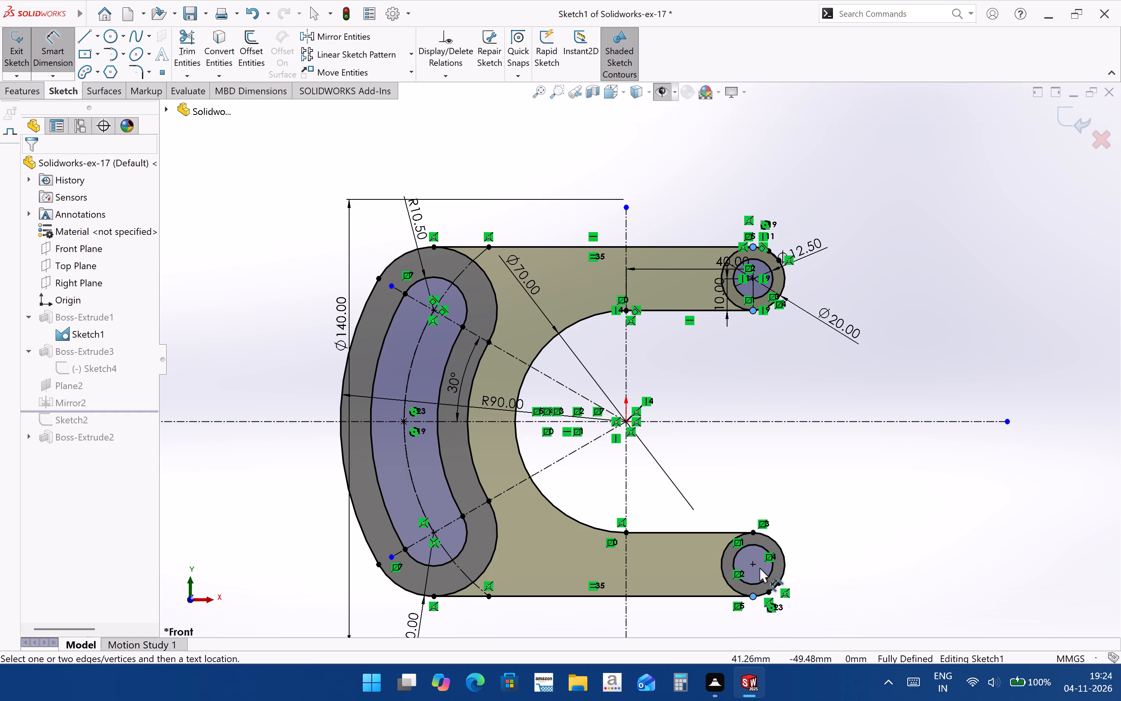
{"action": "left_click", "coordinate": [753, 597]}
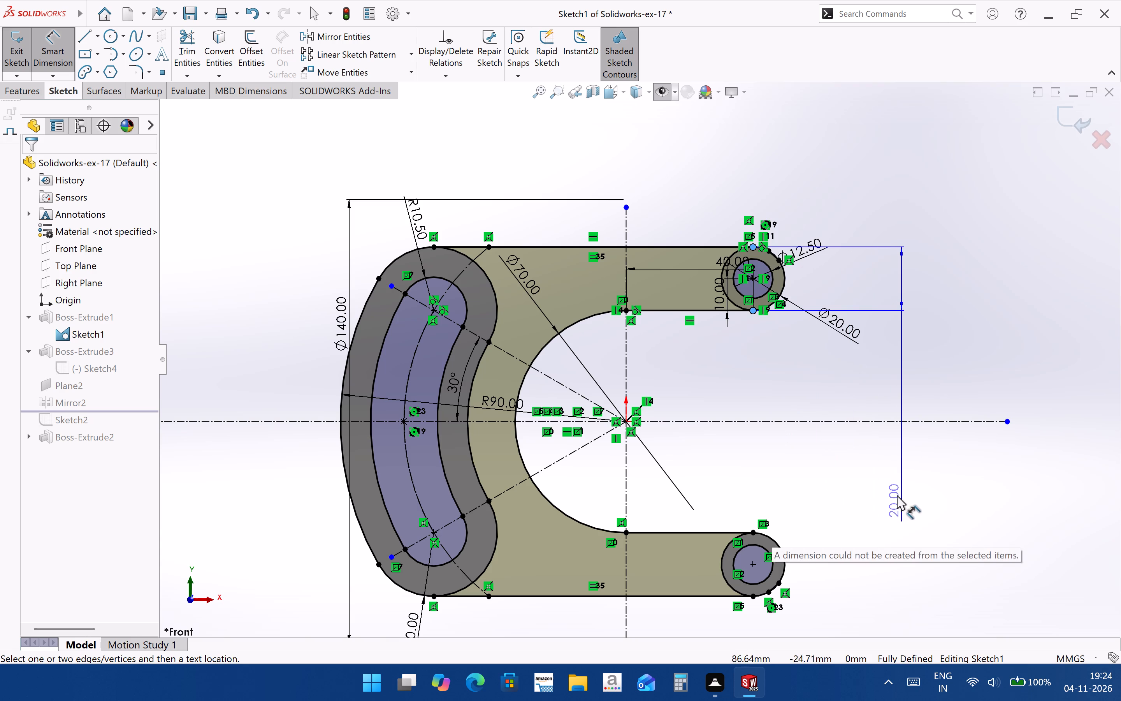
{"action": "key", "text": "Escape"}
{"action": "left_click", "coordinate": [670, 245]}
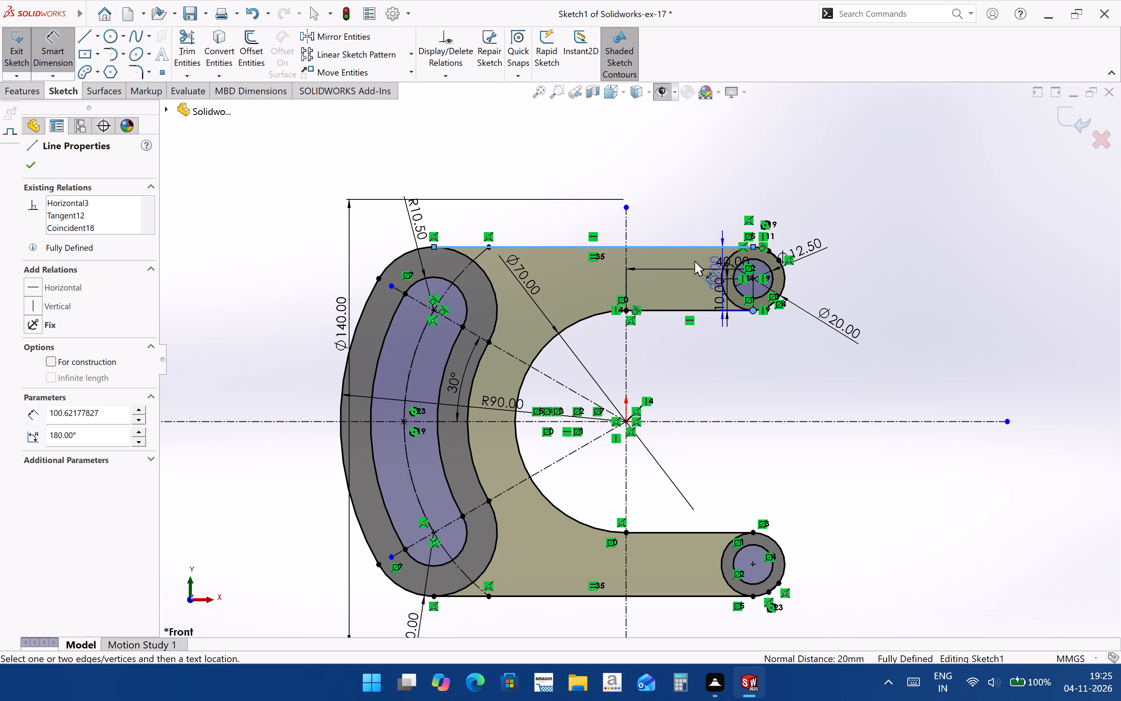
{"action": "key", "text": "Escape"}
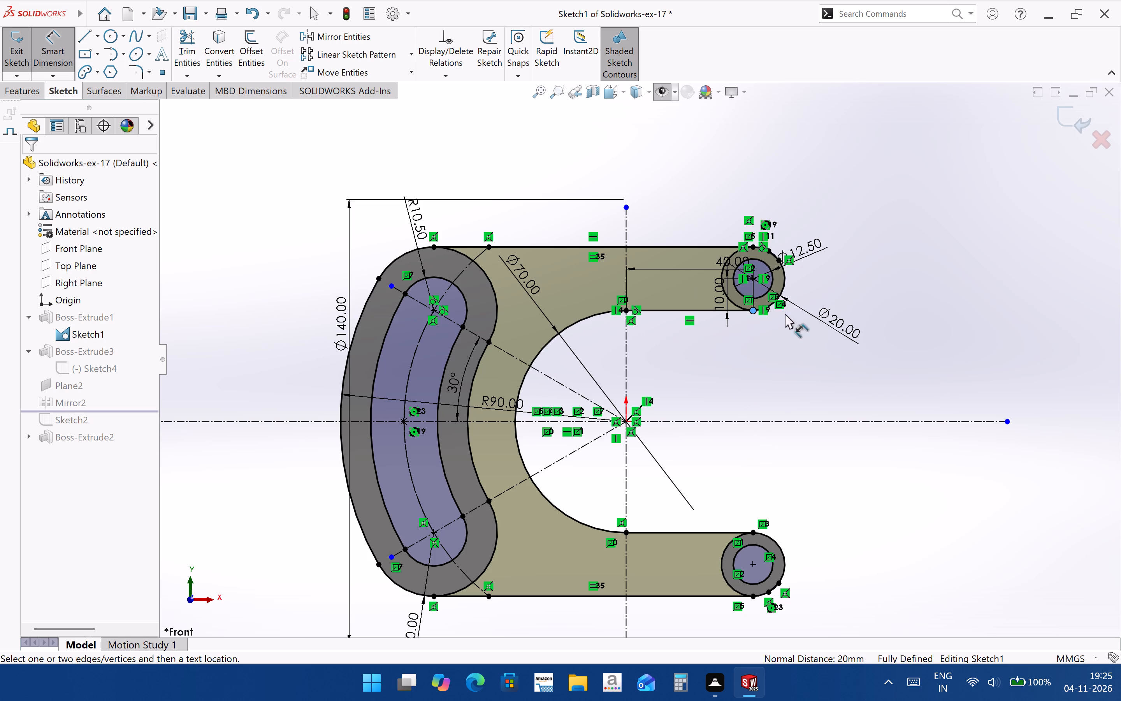
Check the distance between the centres of the upper and lower arm-end circles with Smart Dimension.
{"action": "scroll", "coordinate": [761, 285], "scroll_direction": "down", "scroll_amount": 3}
{"action": "left_click", "coordinate": [727, 287]}
{"action": "scroll", "coordinate": [762, 317], "scroll_direction": "up", "scroll_amount": 2}
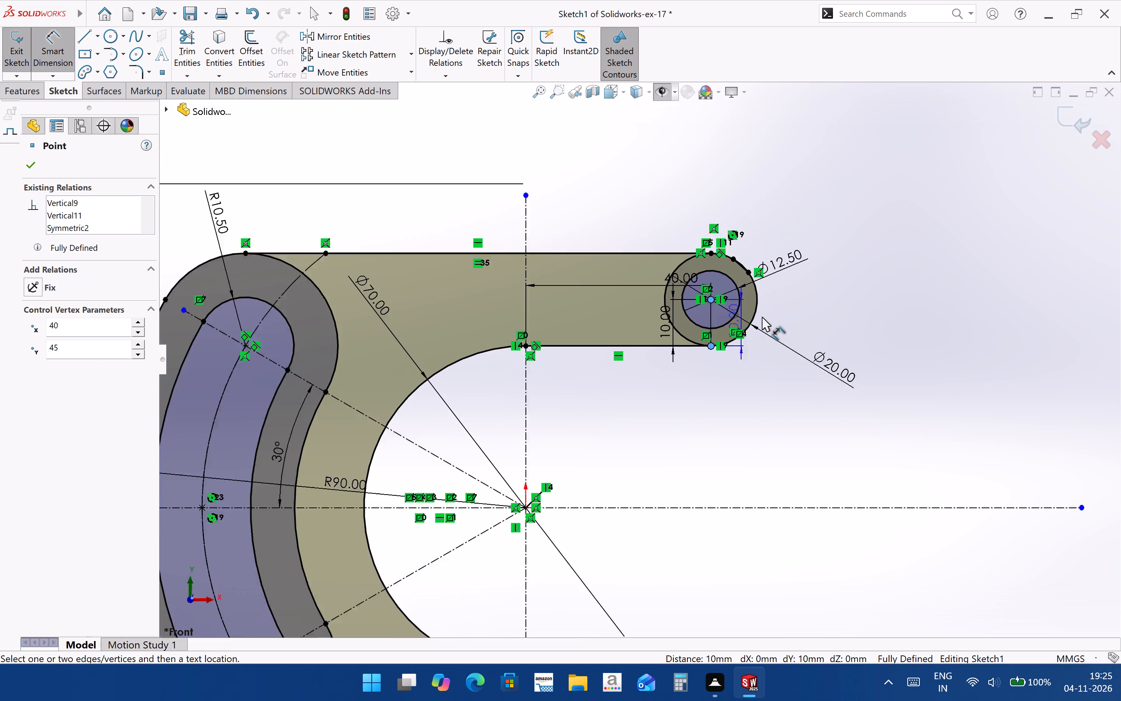
{"action": "scroll", "coordinate": [762, 317], "scroll_direction": "up", "scroll_amount": 4}
{"action": "scroll", "coordinate": [683, 466], "scroll_direction": "down", "scroll_amount": 3}
{"action": "left_click", "coordinate": [639, 463], "text": "ctrl"}
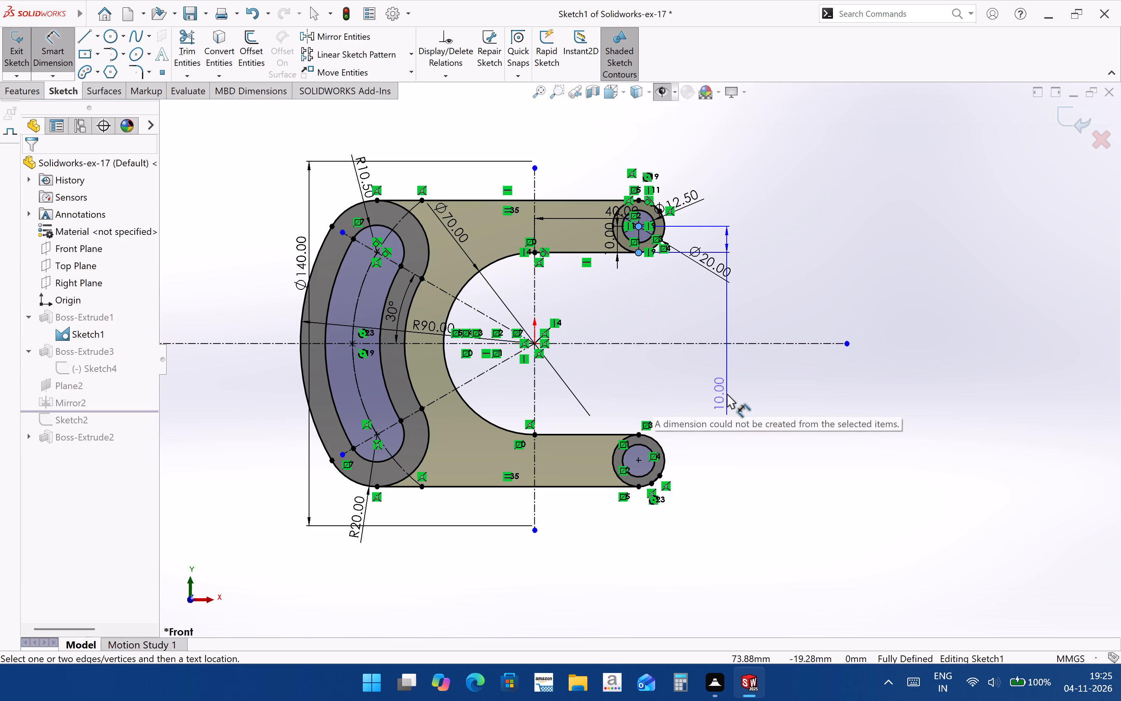
{"action": "key", "text": "Escape"}
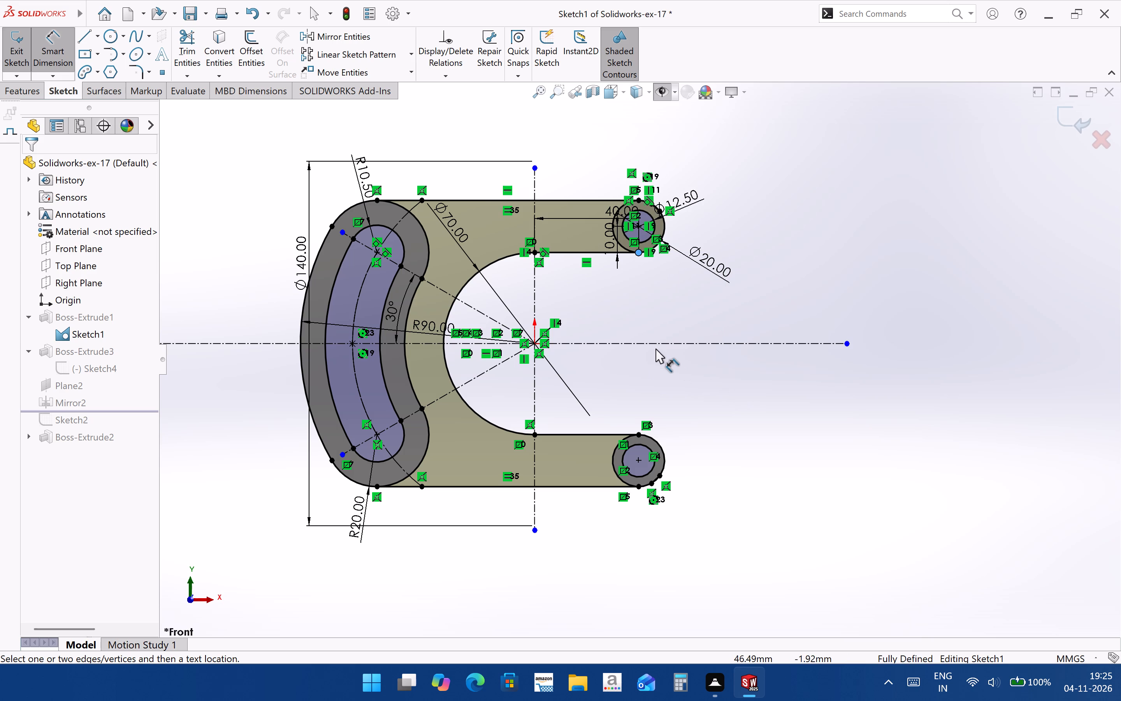
{"action": "left_click", "coordinate": [637, 461]}
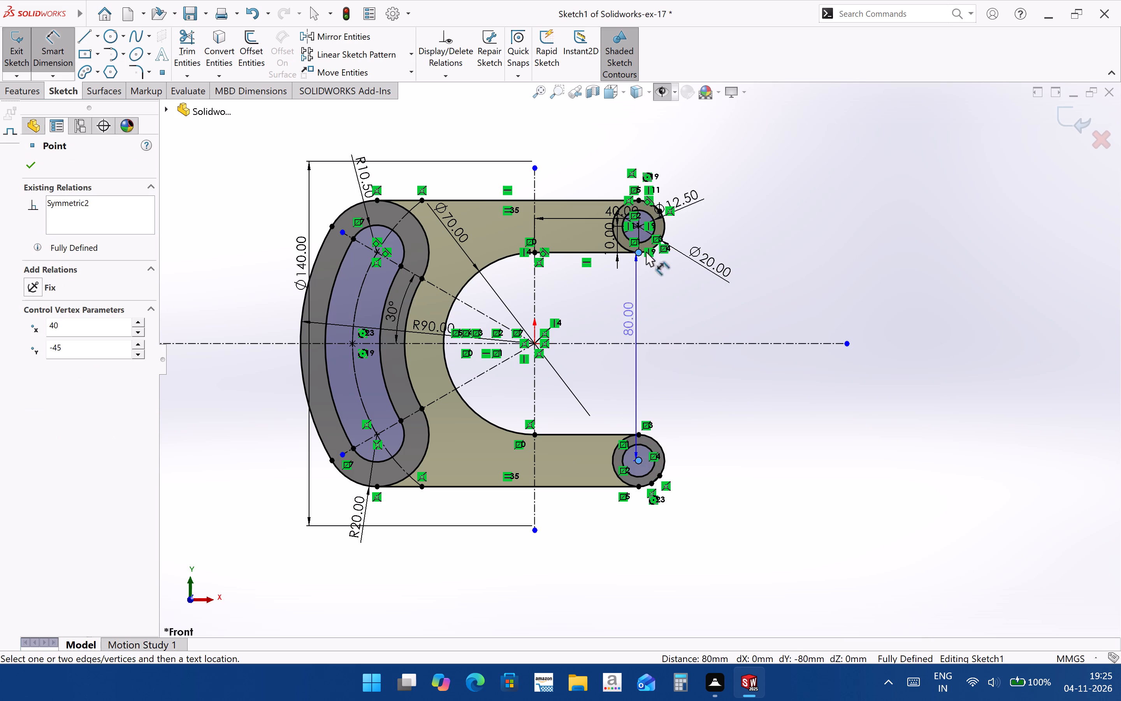
{"action": "left_click", "coordinate": [639, 226], "text": "ctrl"}
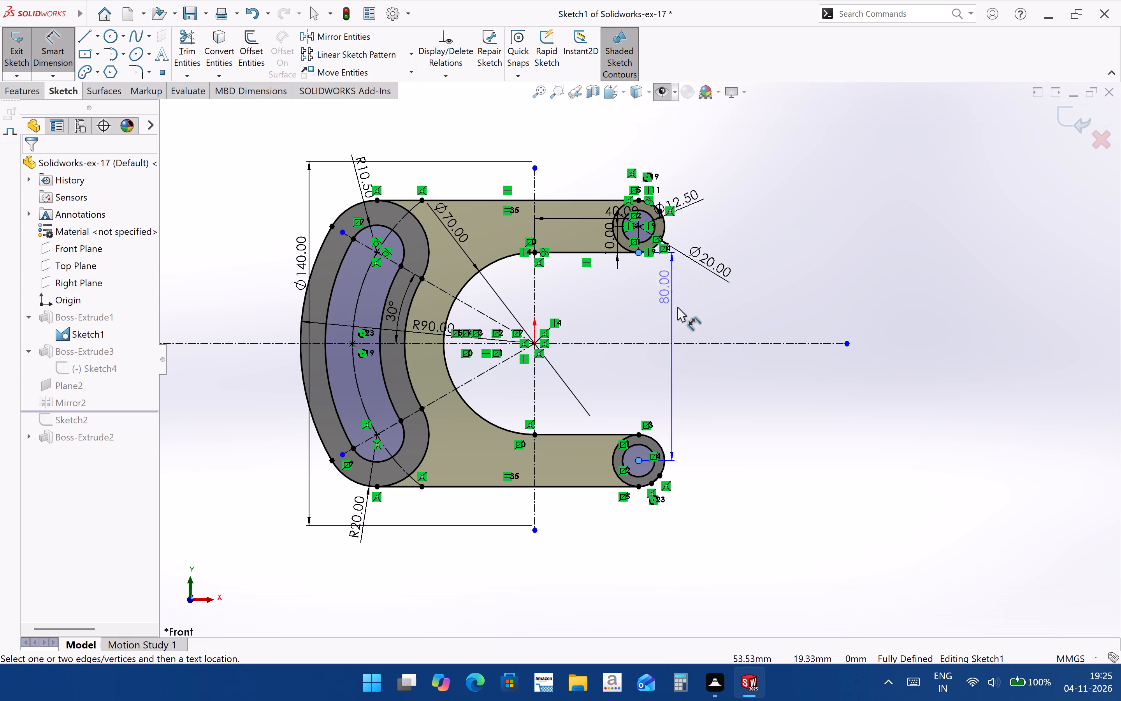
{"action": "key", "text": "Escape"}
{"action": "key", "text": "Escape"}
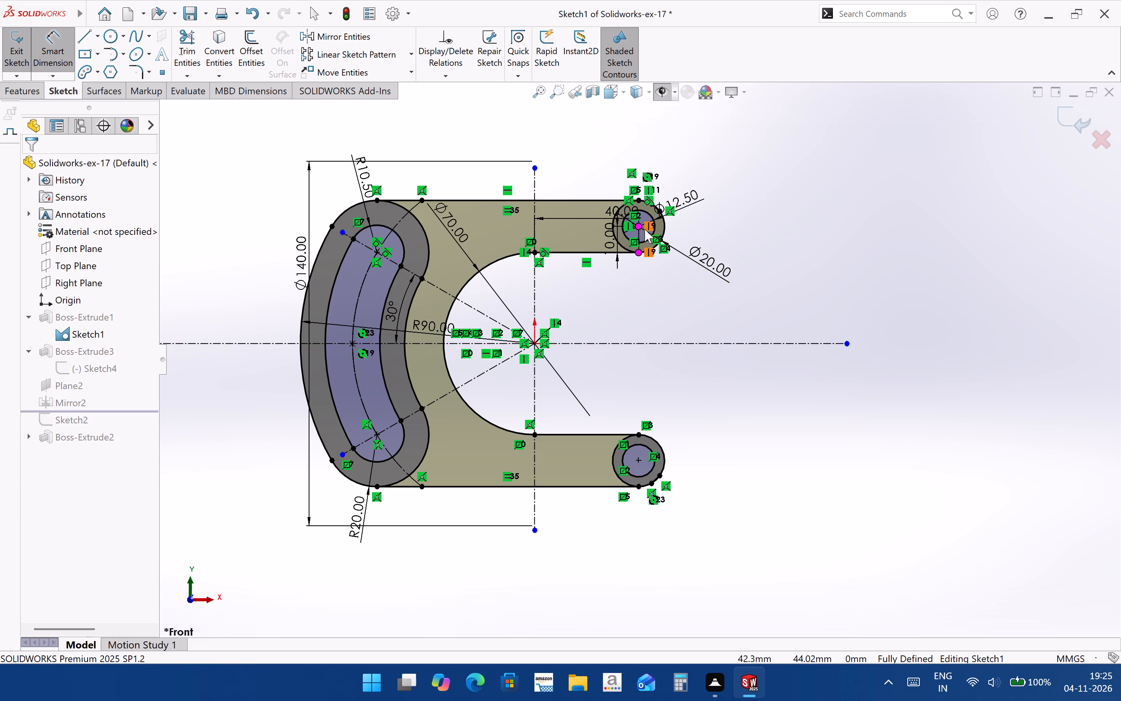
{"action": "left_click", "coordinate": [640, 226]}
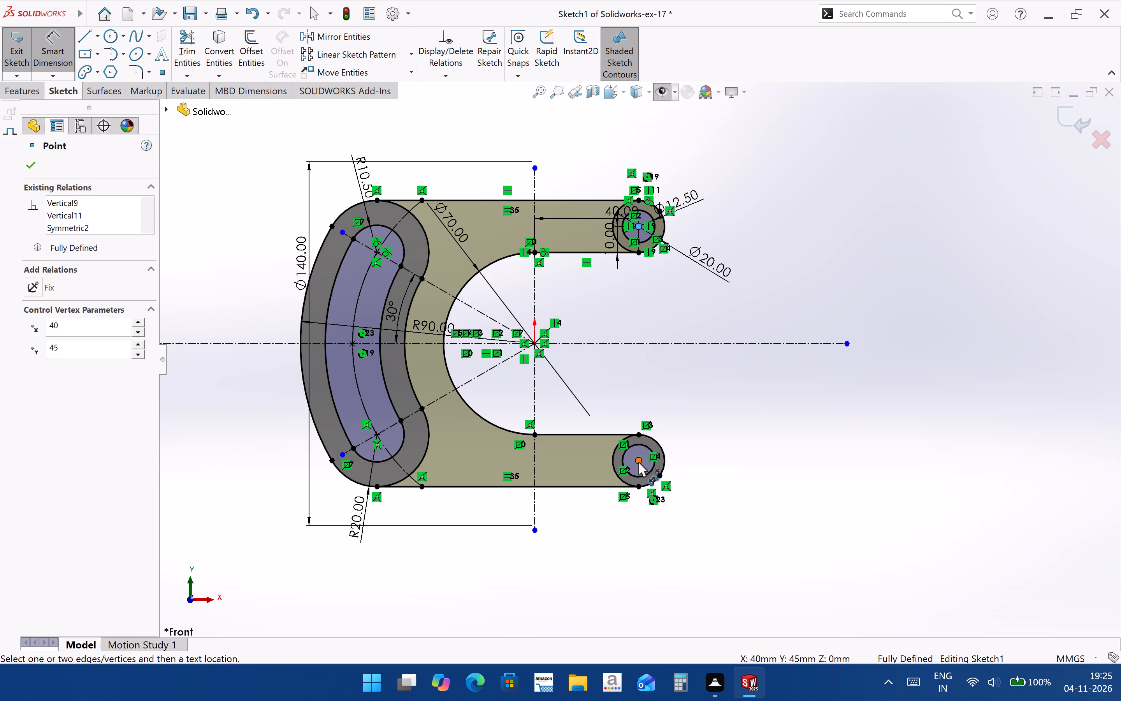
{"action": "left_click", "coordinate": [640, 458], "text": "ctrl"}
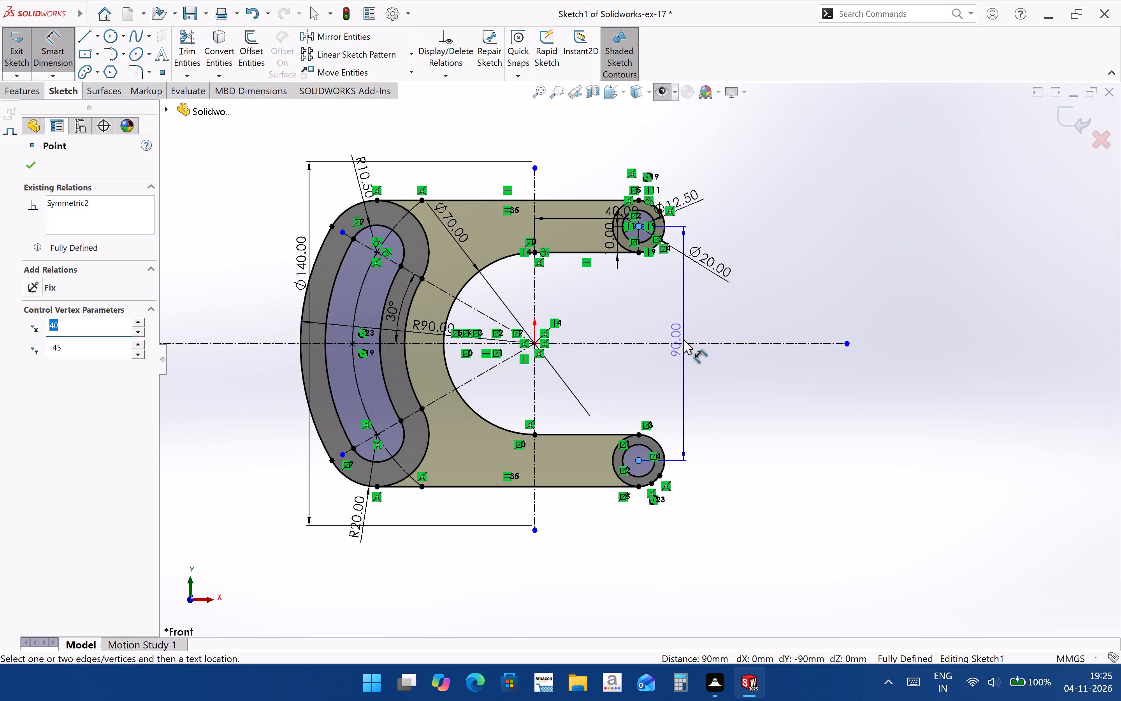
{"action": "key", "text": "Escape"}
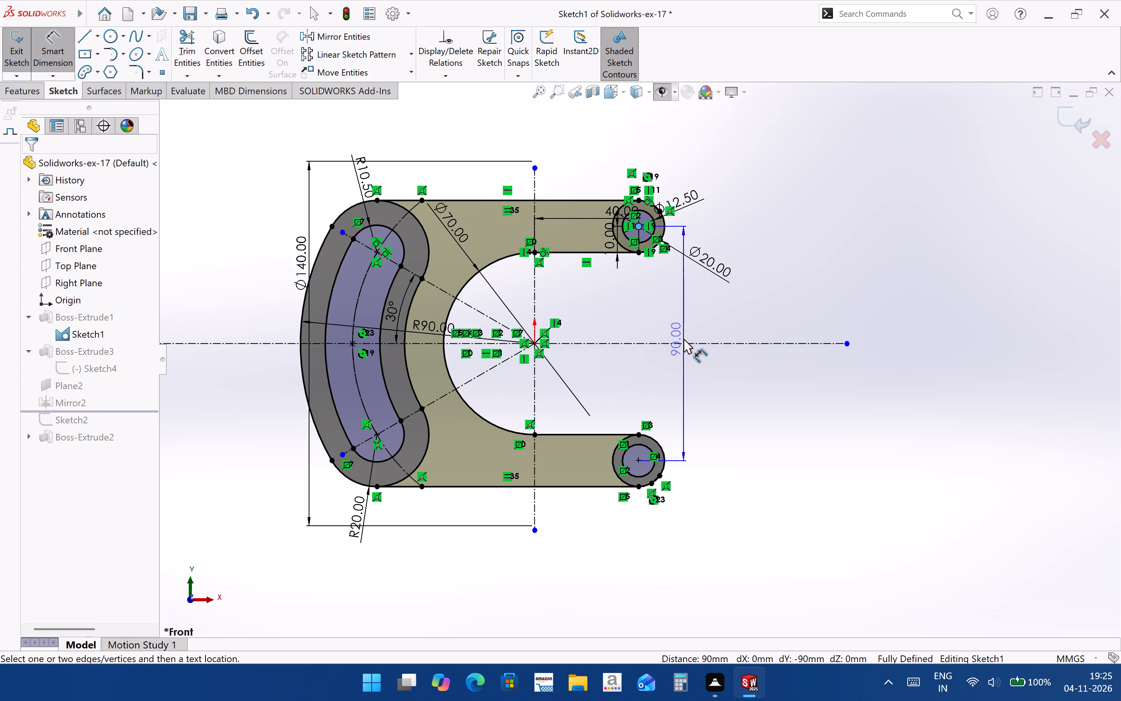
Check the distance between the outer edge endpoints of the upper and lower arms with Smart Dimension.
{"action": "left_click", "coordinate": [639, 202]}
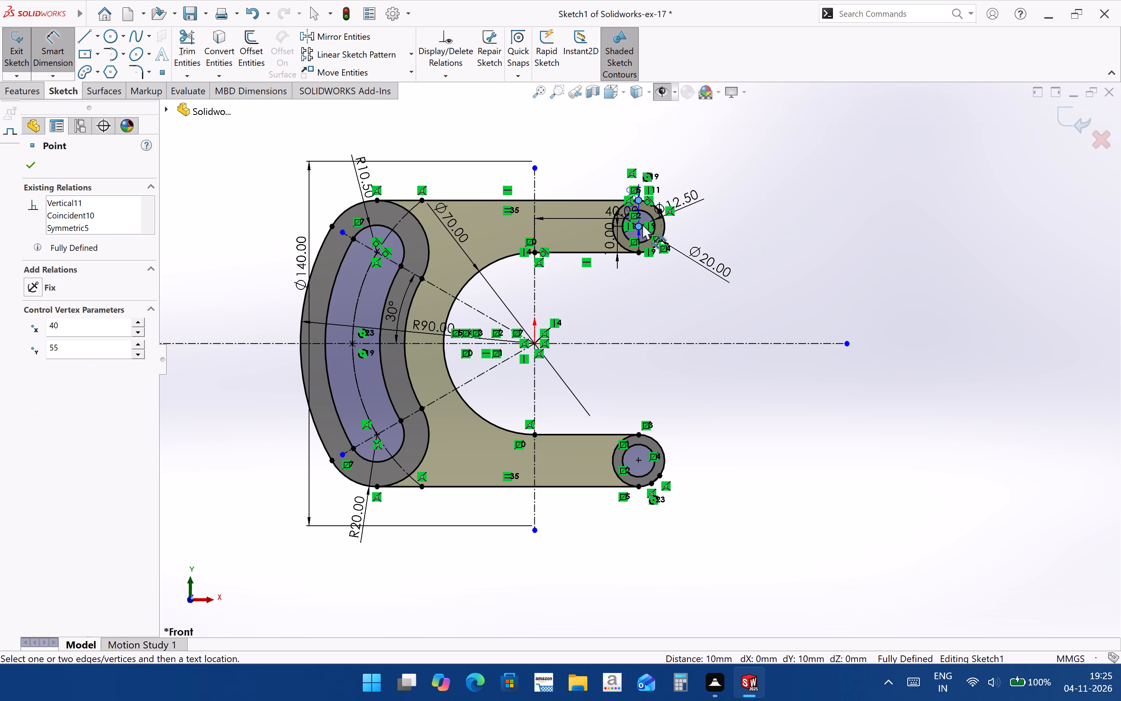
{"action": "left_click", "coordinate": [639, 484]}
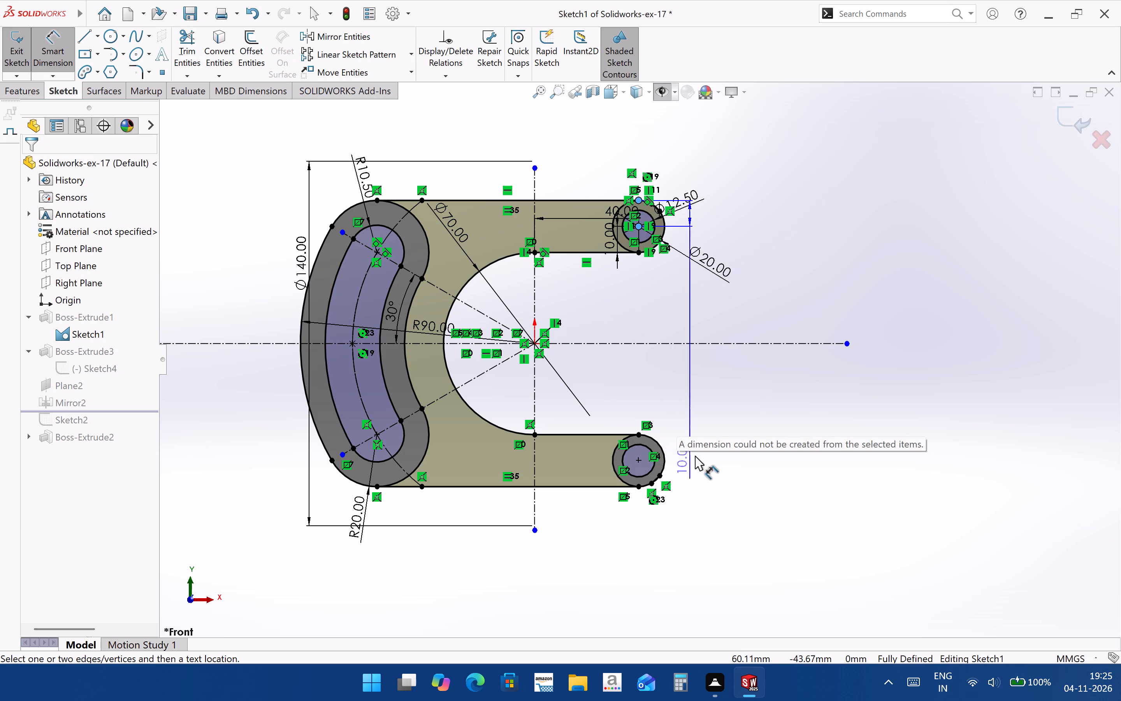
{"action": "key", "text": "Escape"}
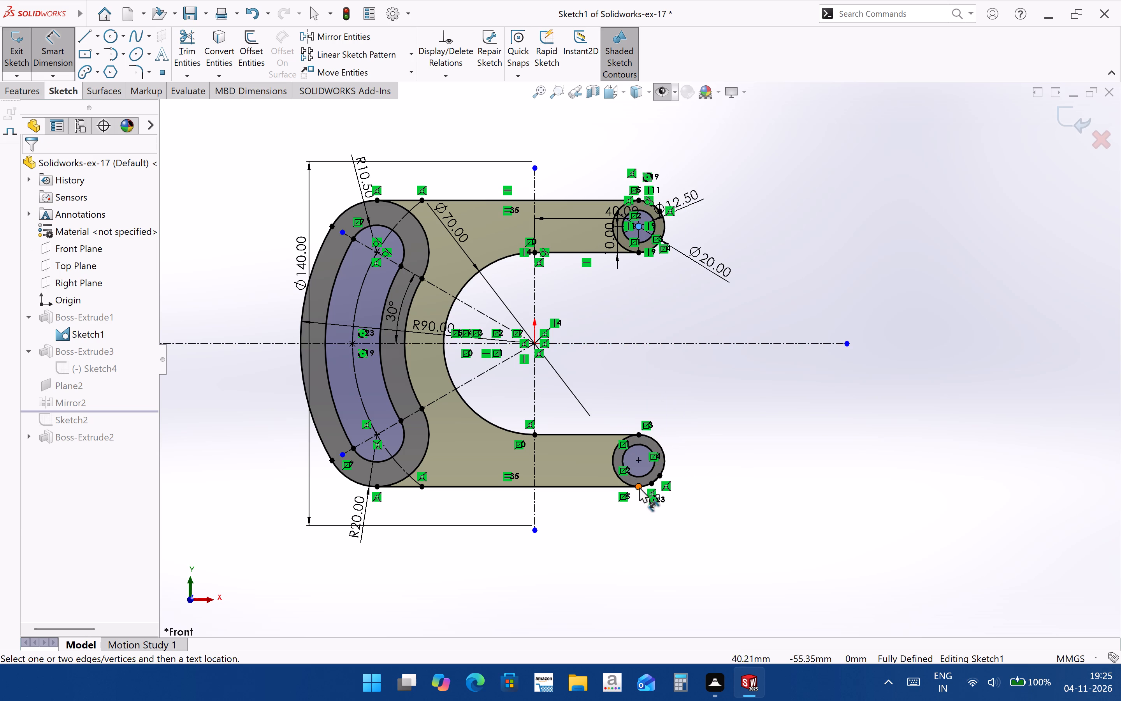
{"action": "left_click", "coordinate": [639, 488]}
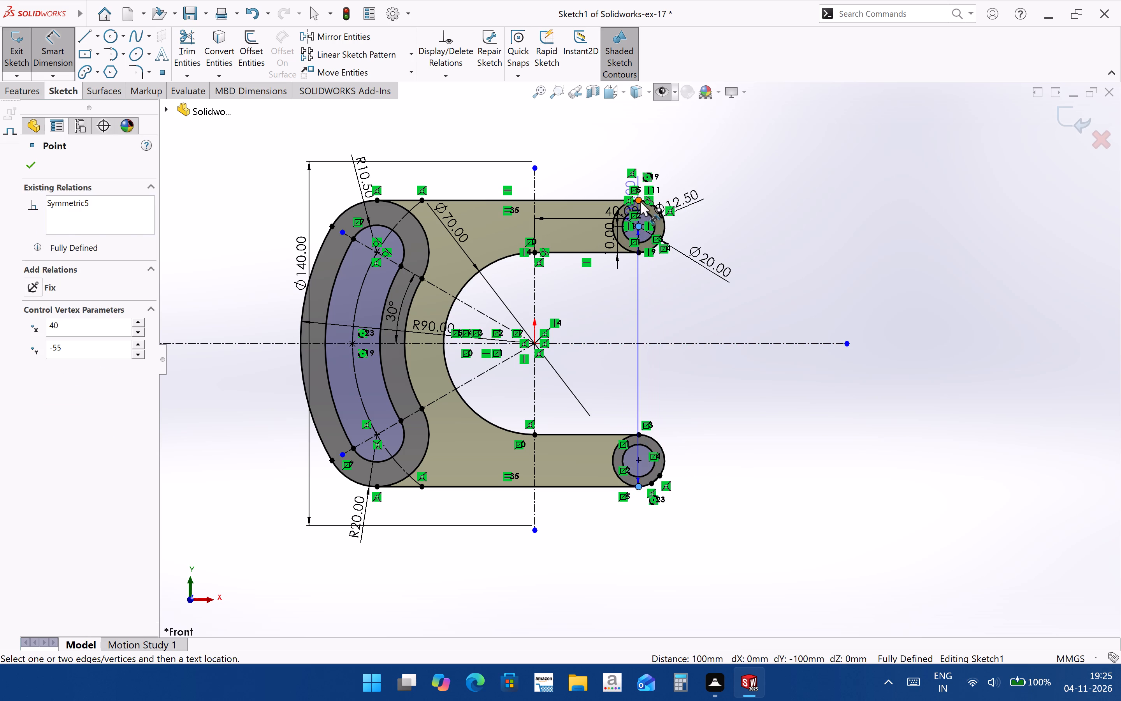
{"action": "key", "text": "Escape"}
{"action": "left_click", "coordinate": [639, 199]}
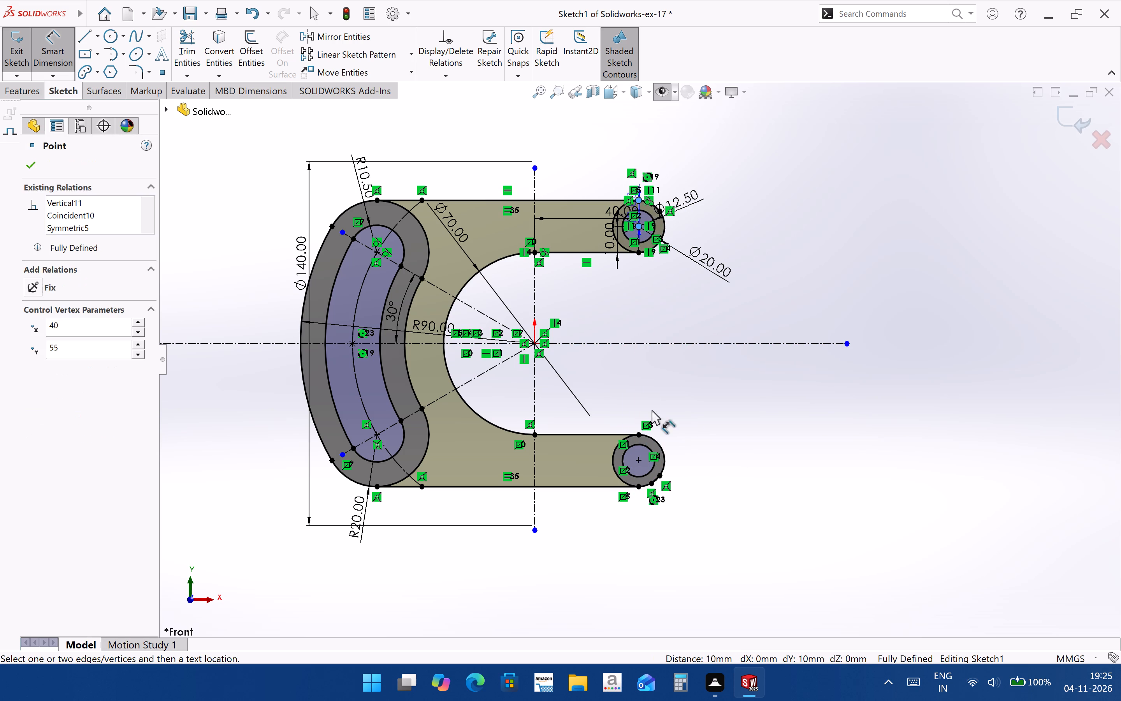
{"action": "left_click", "coordinate": [640, 488], "text": "ctrl"}
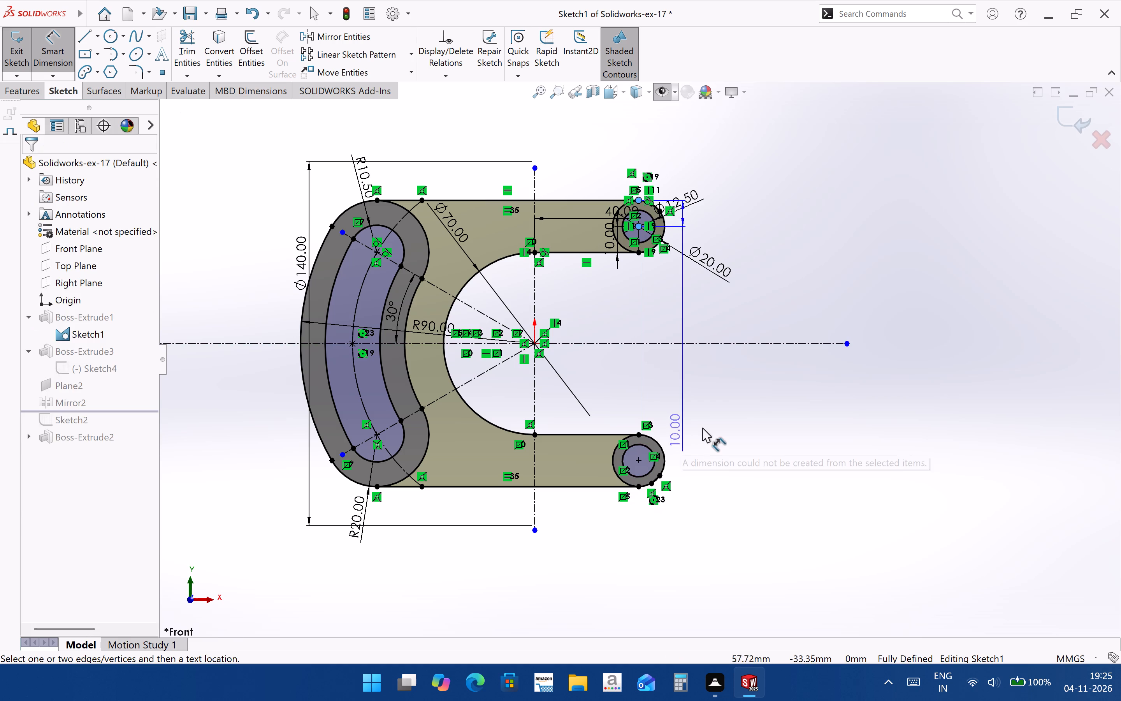
{"action": "key", "text": "Escape"}
{"action": "key", "text": "Escape"}
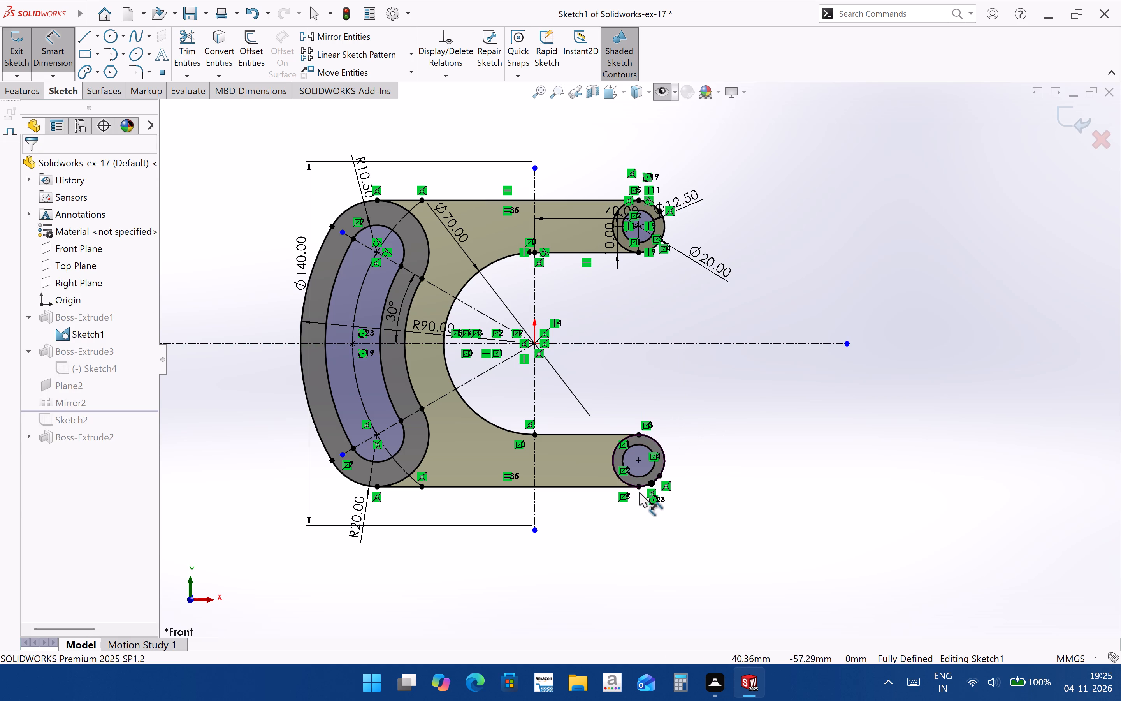
{"action": "left_click", "coordinate": [638, 488]}
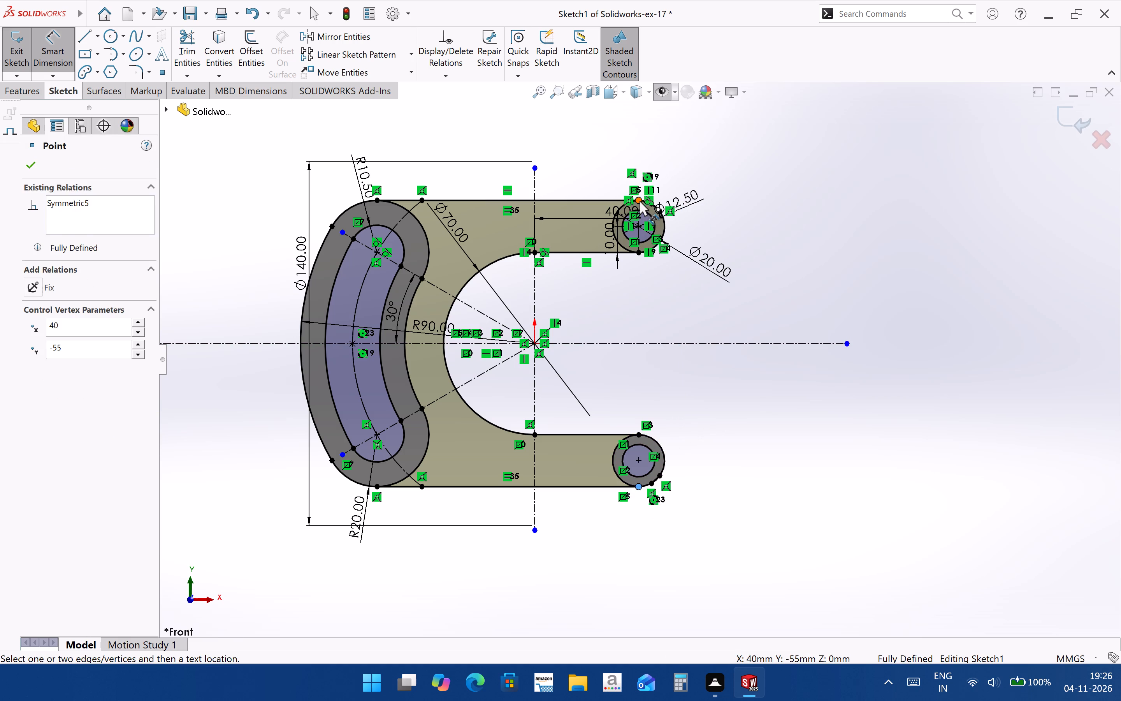
{"action": "left_click", "coordinate": [640, 201], "text": "ctrl"}
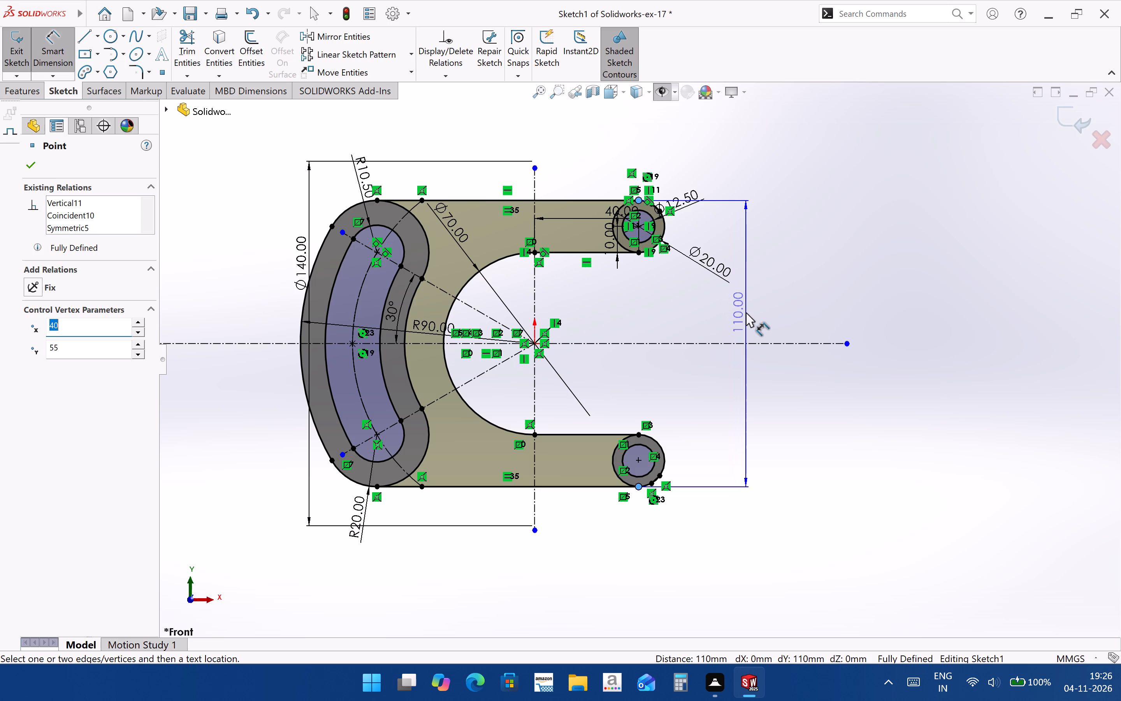
{"action": "key", "text": "Escape"}
Examine the short segment on the outer circle of the lower arm end in the sketch.
{"action": "scroll", "coordinate": [656, 512], "scroll_direction": "down", "scroll_amount": 4}
{"action": "middle_click_drag", "start_coordinate": [621, 405], "coordinate": [620, 398]}
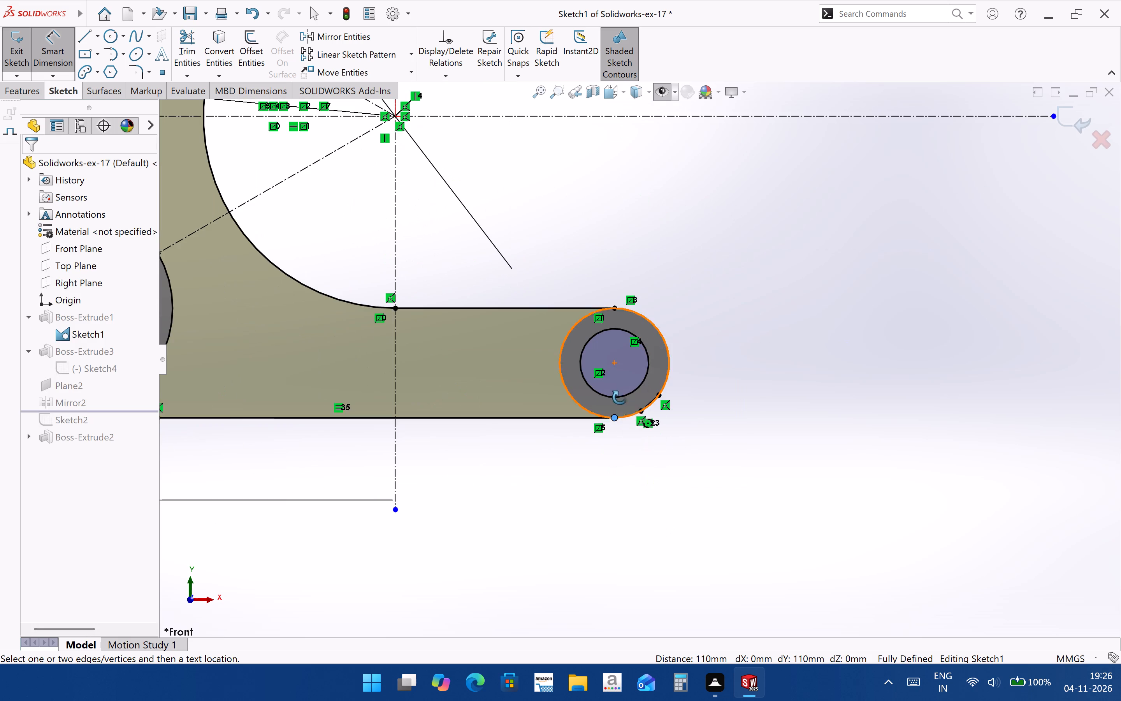
{"action": "middle_click_drag", "start_coordinate": [620, 398], "coordinate": [608, 299]}
{"action": "scroll", "coordinate": [638, 316], "scroll_direction": "down", "scroll_amount": 3}
{"action": "scroll", "coordinate": [638, 361], "scroll_direction": "down", "scroll_amount": 3}
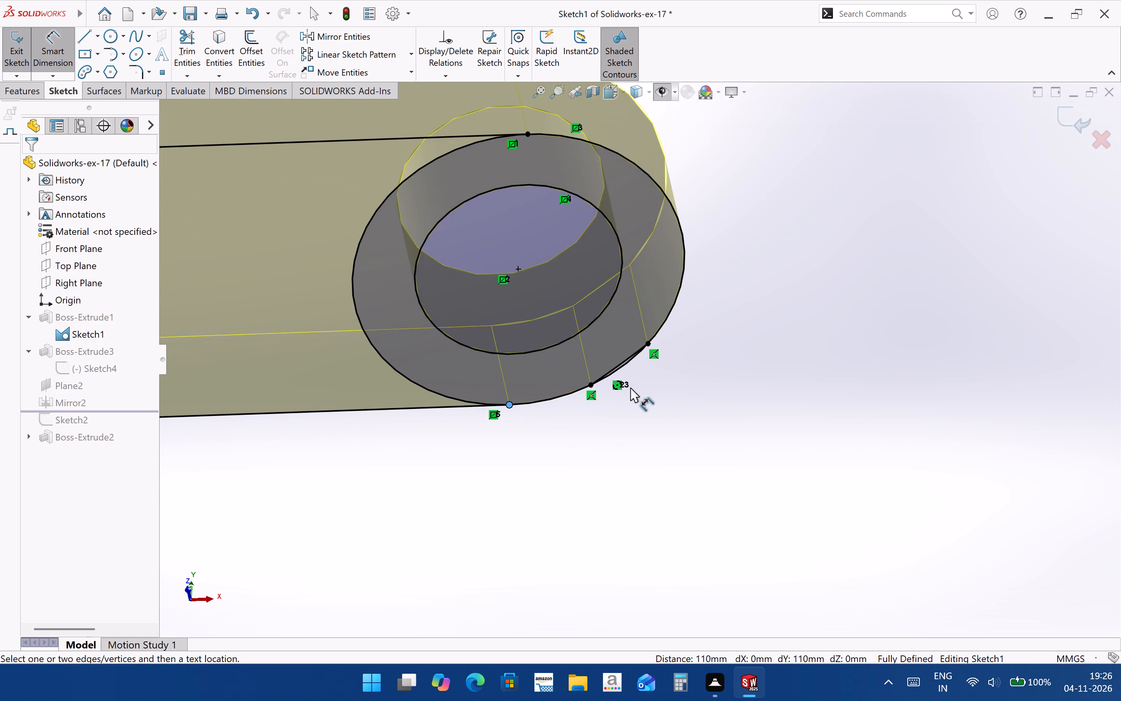
{"action": "middle_click_drag", "start_coordinate": [630, 387], "coordinate": [633, 323]}
{"action": "scroll", "coordinate": [633, 326], "scroll_direction": "up", "scroll_amount": 2}
{"action": "scroll", "coordinate": [647, 144], "scroll_direction": "down", "scroll_amount": 3}
{"action": "scroll", "coordinate": [645, 201], "scroll_direction": "down", "scroll_amount": 2}
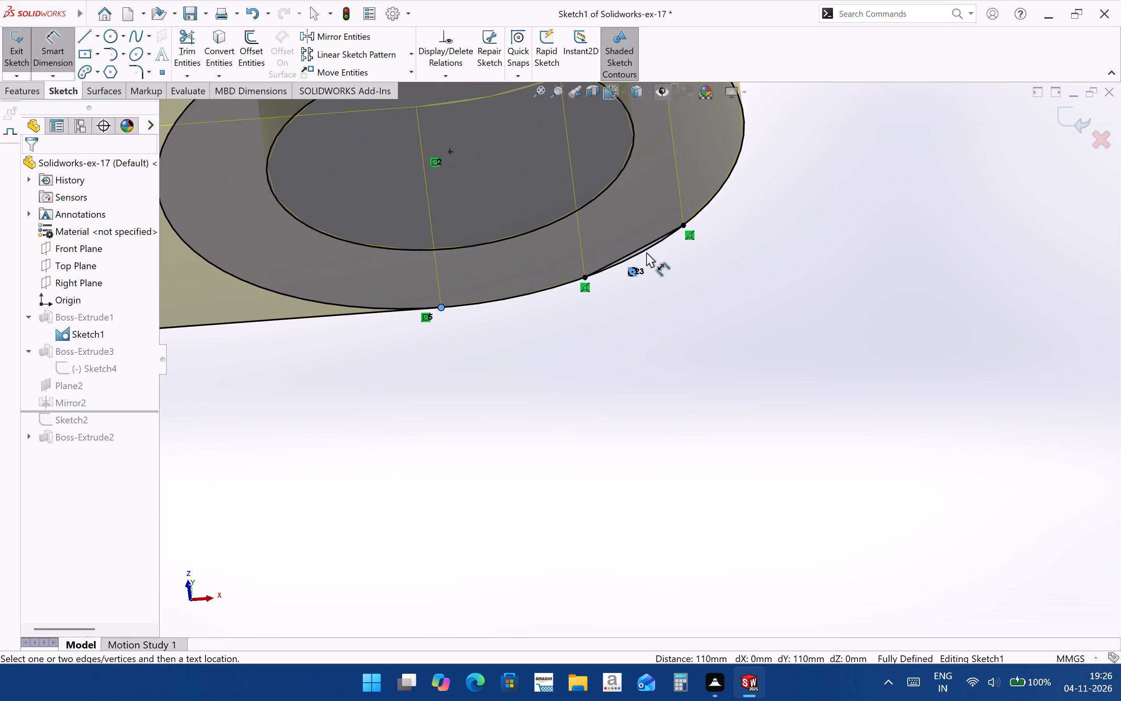
{"action": "scroll", "coordinate": [680, 300], "scroll_direction": "up", "scroll_amount": 3}
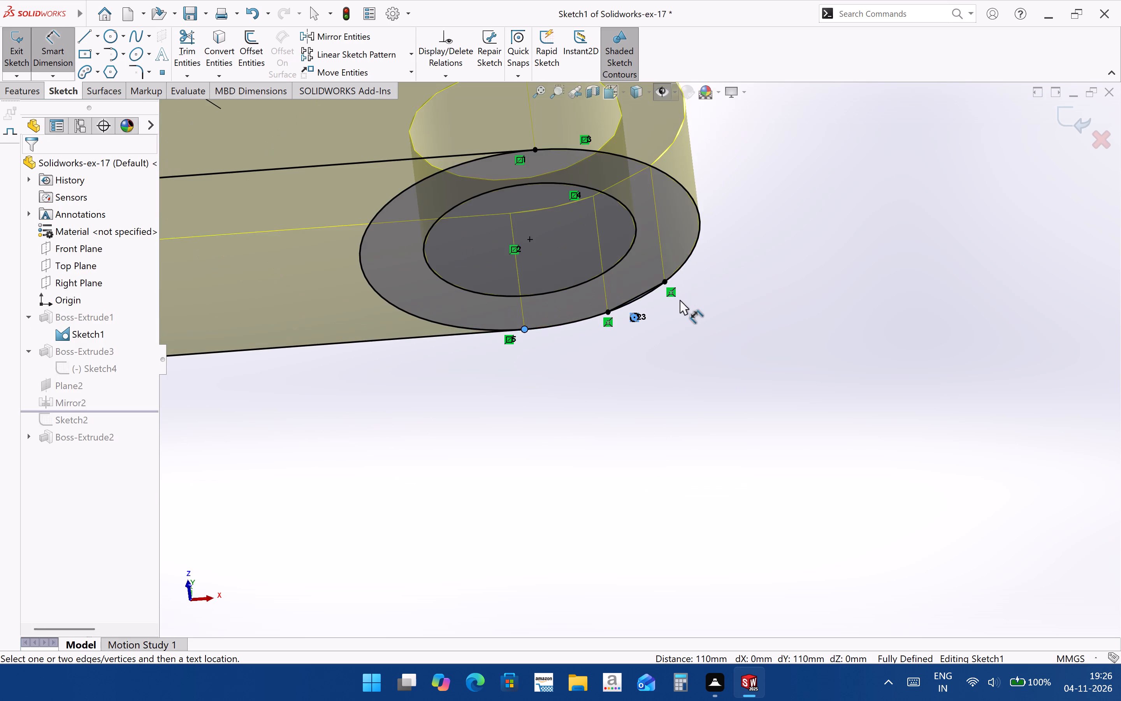
{"action": "middle_click_drag", "start_coordinate": [680, 300], "coordinate": [646, 257]}
{"action": "scroll", "coordinate": [646, 257], "scroll_direction": "up", "scroll_amount": 7}
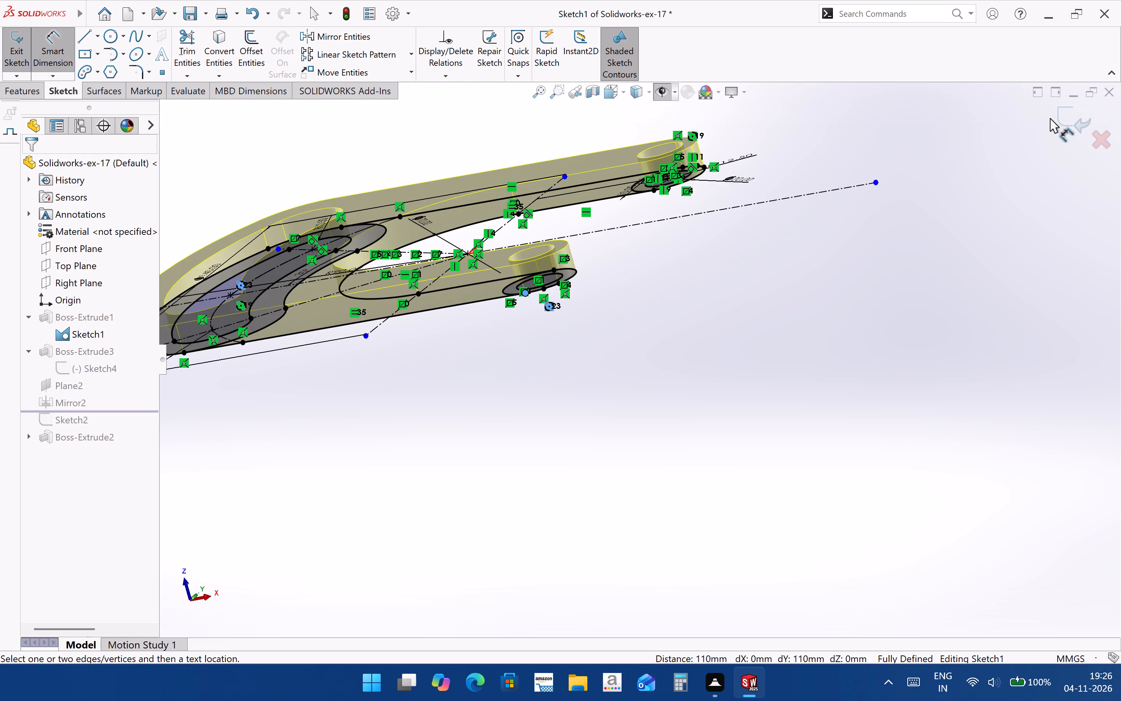
Exit Sketch1 and return to the solid model.
{"action": "left_click", "coordinate": [1057, 118]}
{"action": "left_click", "coordinate": [790, 383]}
Examine the small inset face on the lower arm-end boss and compare it with the upper arm's boss.
{"action": "middle_click_drag", "start_coordinate": [584, 325], "coordinate": [678, 360]}
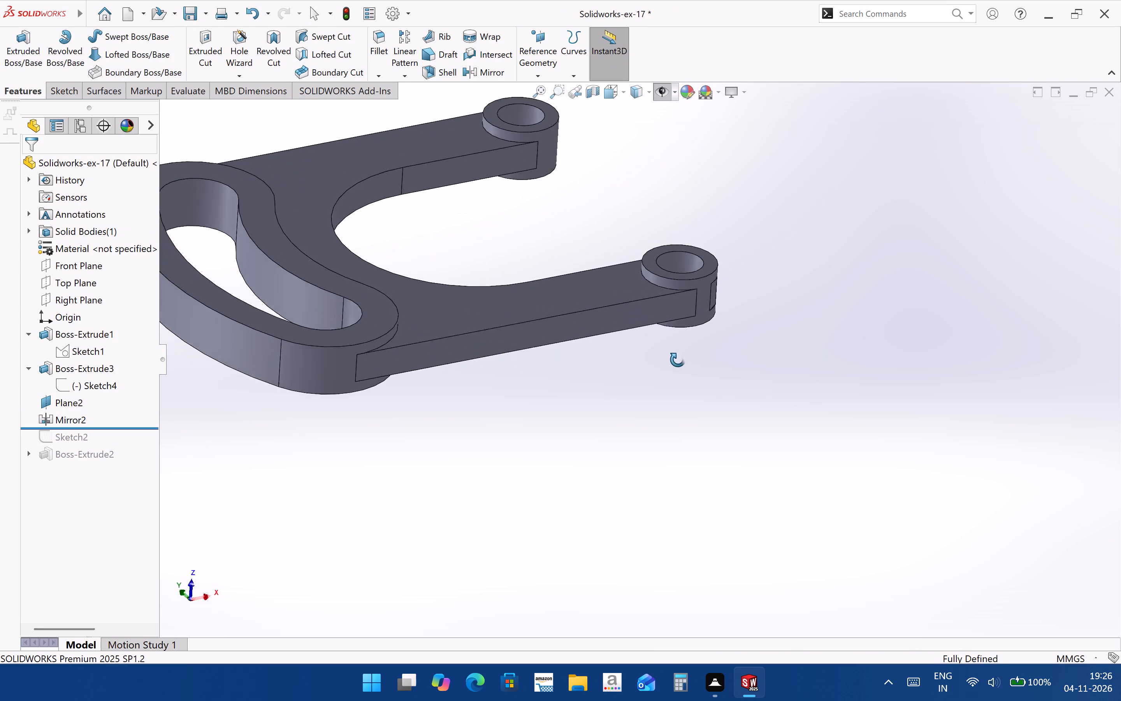
{"action": "middle_click_drag", "start_coordinate": [678, 360], "coordinate": [681, 363]}
{"action": "middle_click_drag", "start_coordinate": [668, 354], "coordinate": [641, 342]}
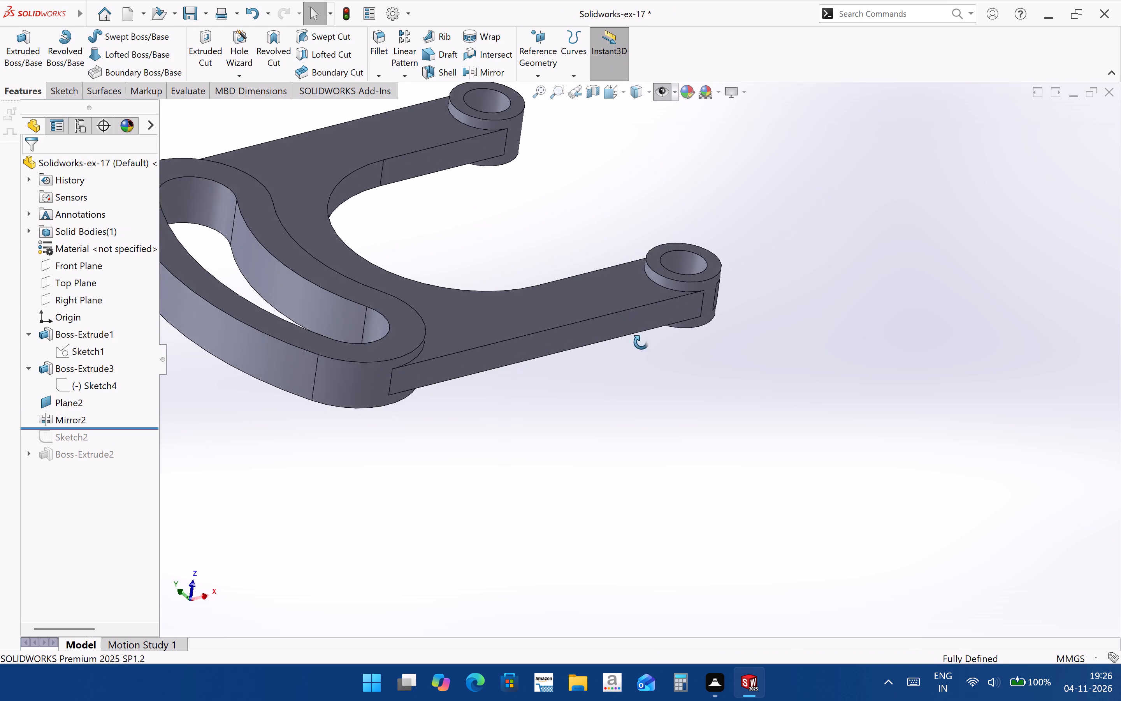
{"action": "middle_click_drag", "start_coordinate": [641, 342], "coordinate": [591, 391]}
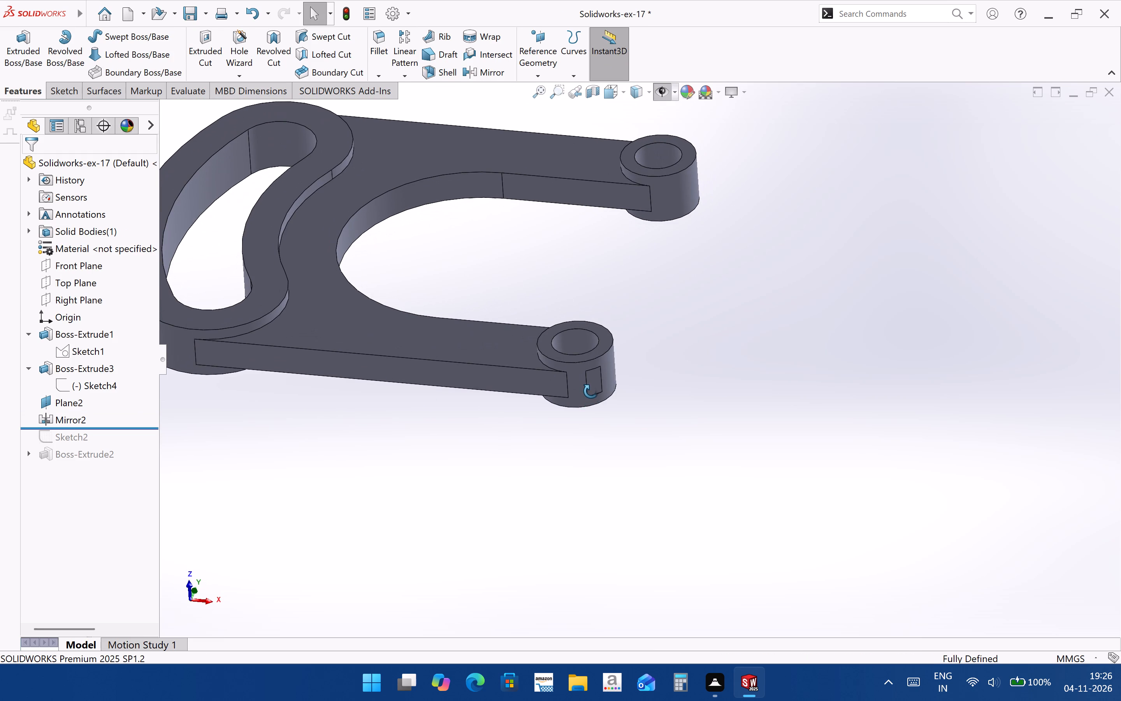
{"action": "middle_click_drag", "start_coordinate": [591, 391], "coordinate": [599, 417]}
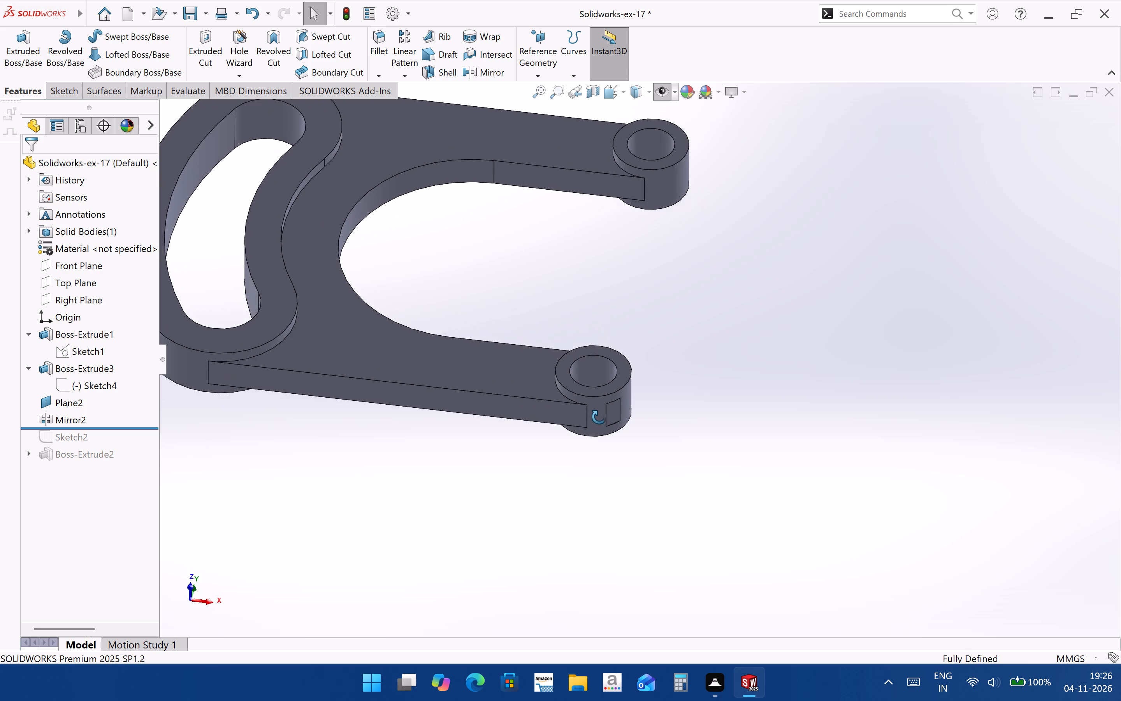
{"action": "middle_click_drag", "start_coordinate": [599, 417], "coordinate": [676, 62]}
{"action": "scroll", "coordinate": [680, 72], "scroll_direction": "up", "scroll_amount": 1}
{"action": "middle_click_drag", "start_coordinate": [476, 488], "coordinate": [476, 242]}
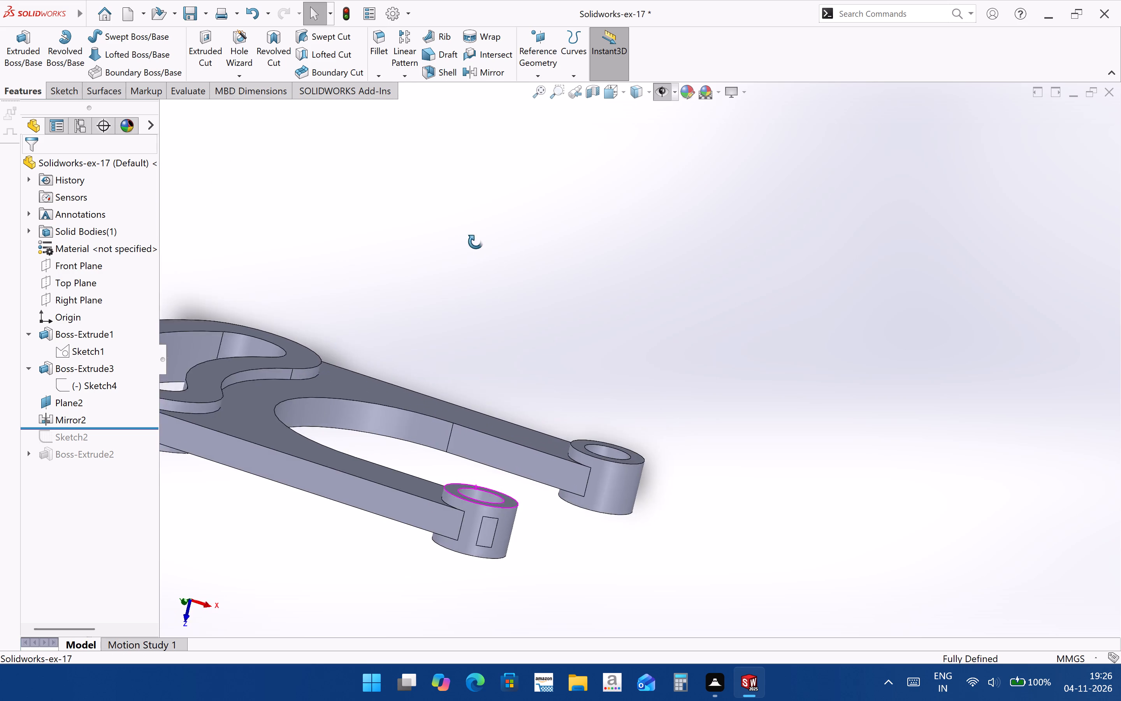
{"action": "middle_click_drag", "start_coordinate": [476, 242], "coordinate": [476, 244]}
{"action": "scroll", "coordinate": [525, 412], "scroll_direction": "up", "scroll_amount": 2}
{"action": "middle_click_drag", "start_coordinate": [485, 469], "coordinate": [497, 458]}
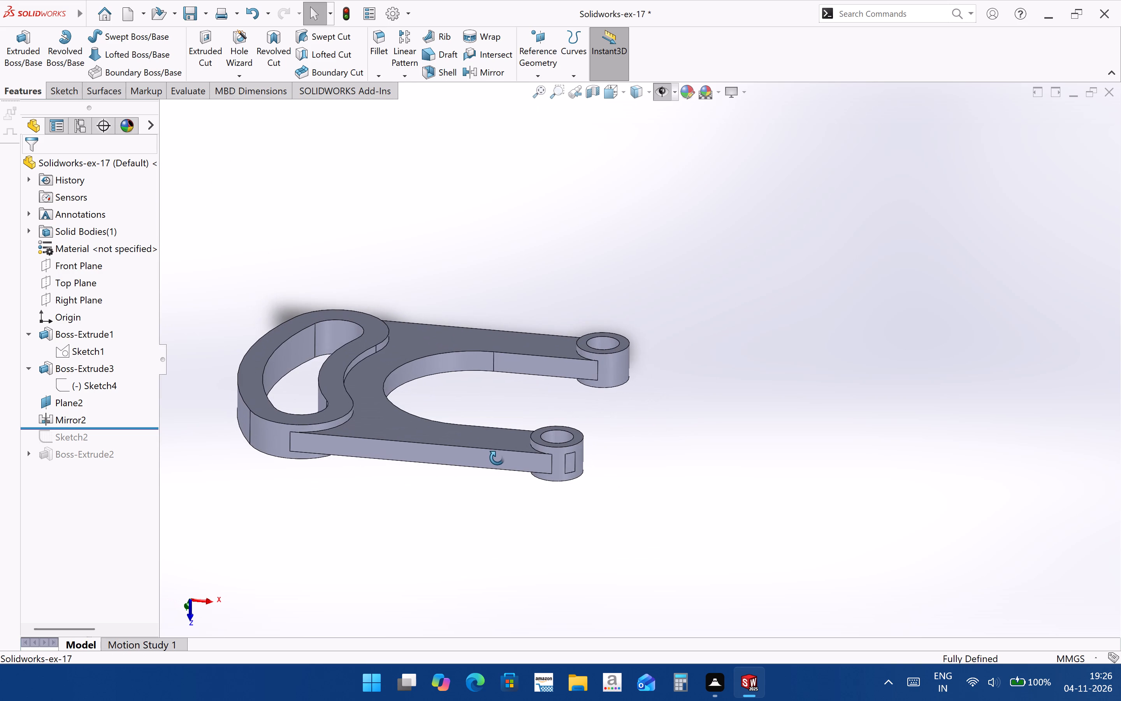
{"action": "middle_click_drag", "start_coordinate": [497, 458], "coordinate": [491, 458]}
{"action": "scroll", "coordinate": [483, 419], "scroll_direction": "down", "scroll_amount": 3}
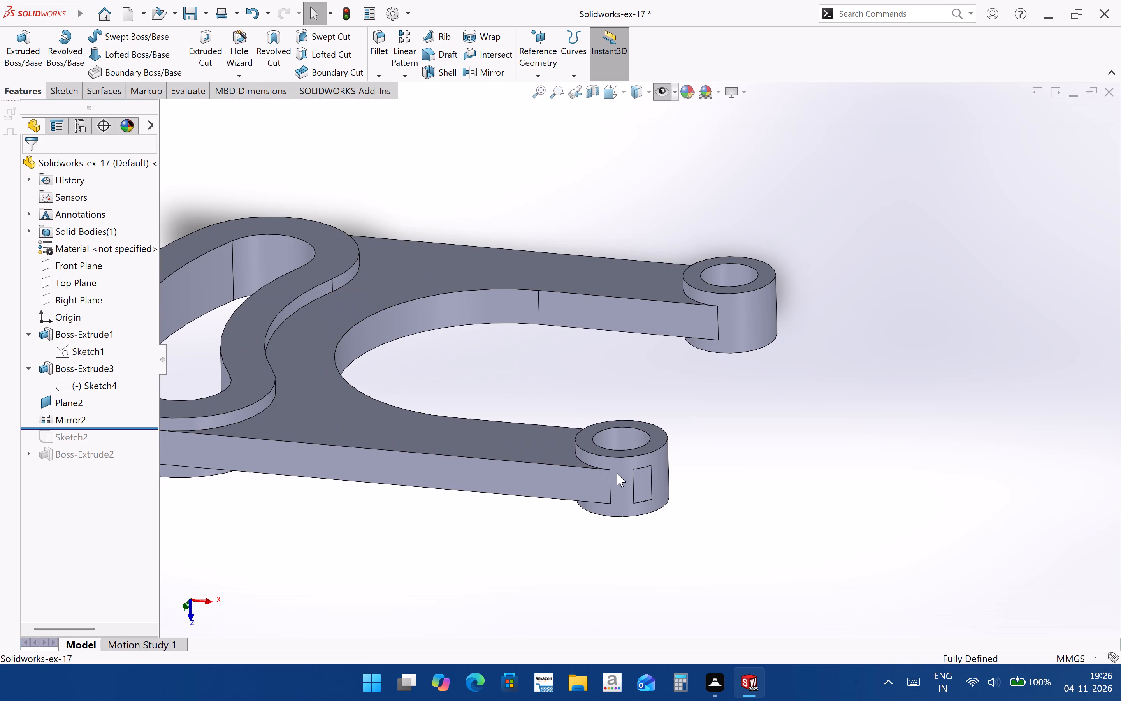
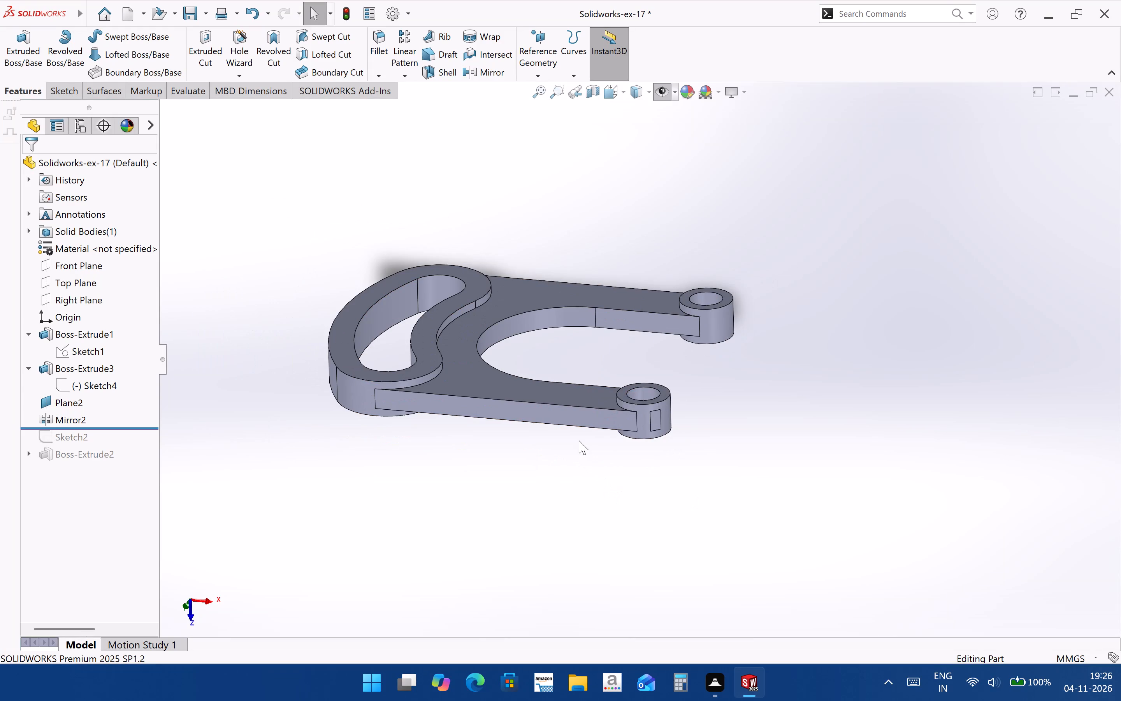
Examine the stray rectangular patch on the arm-end boss and check Sketch4 of Boss-Extrude3 for its cause.
{"action": "middle_click_drag", "start_coordinate": [577, 440], "coordinate": [532, 483]}
{"action": "scroll", "coordinate": [545, 467], "scroll_direction": "down", "scroll_amount": 3}
{"action": "middle_click_drag", "start_coordinate": [546, 470], "coordinate": [557, 445]}
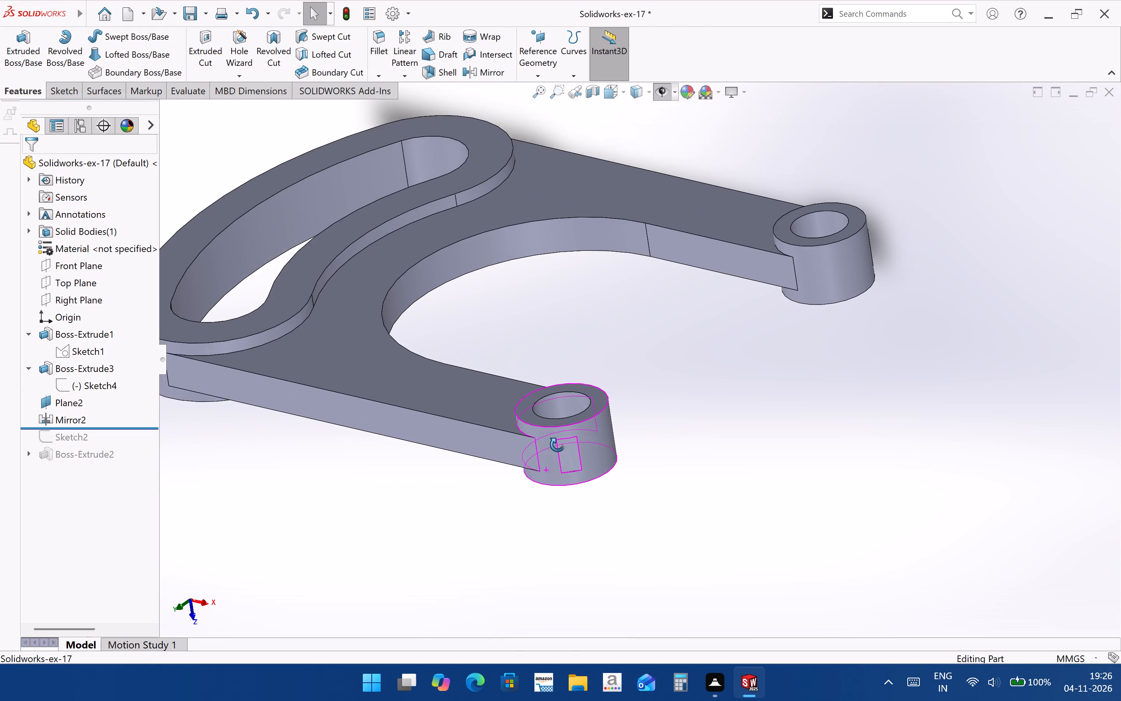
{"action": "middle_click_drag", "start_coordinate": [557, 445], "coordinate": [557, 444]}
{"action": "scroll", "coordinate": [621, 491], "scroll_direction": "up", "scroll_amount": 2}
{"action": "scroll", "coordinate": [539, 445], "scroll_direction": "down", "scroll_amount": 3}
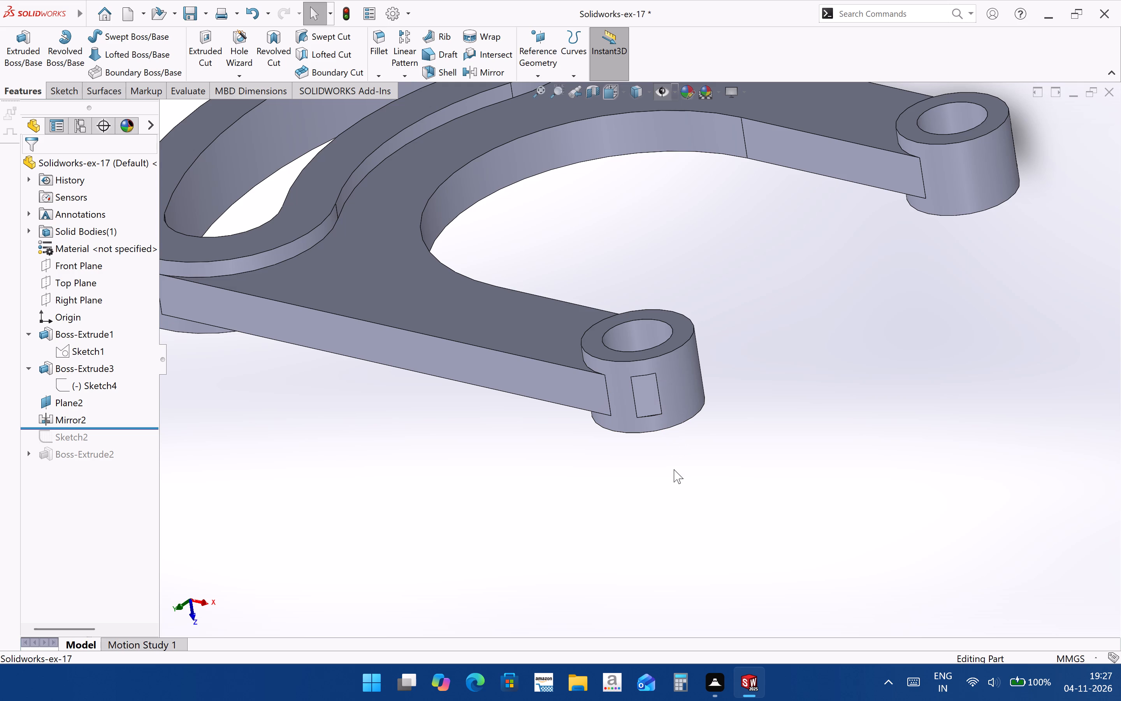
{"action": "left_click", "coordinate": [78, 386]}
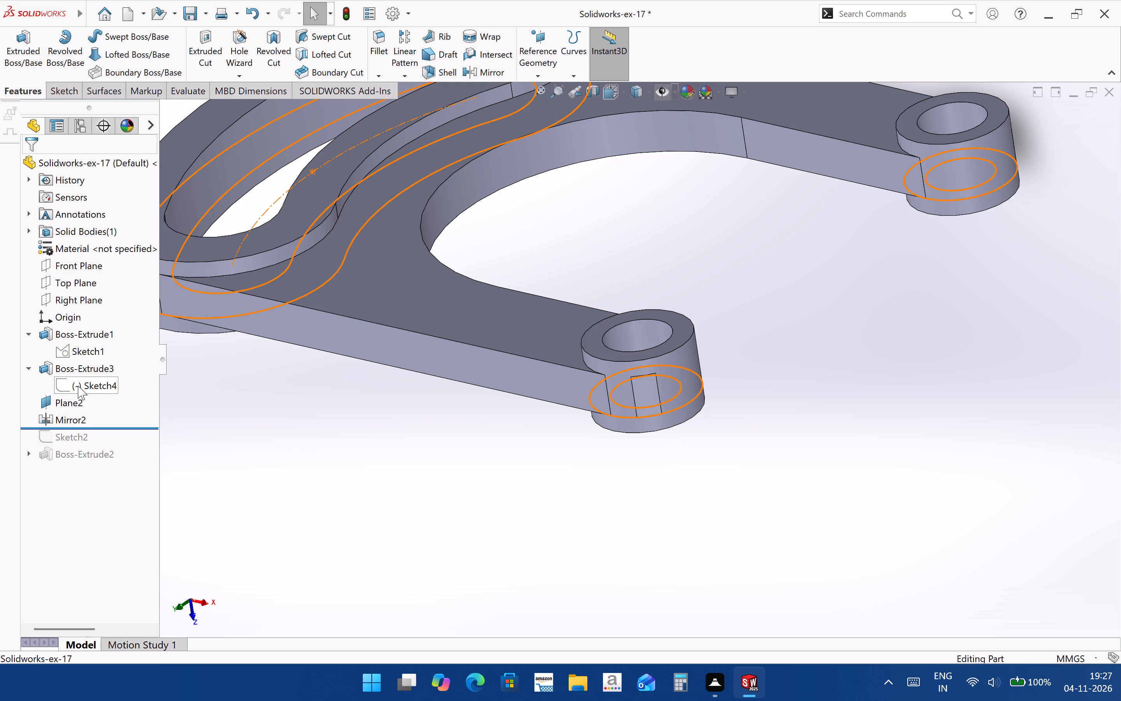
{"action": "left_click", "coordinate": [91, 360]}
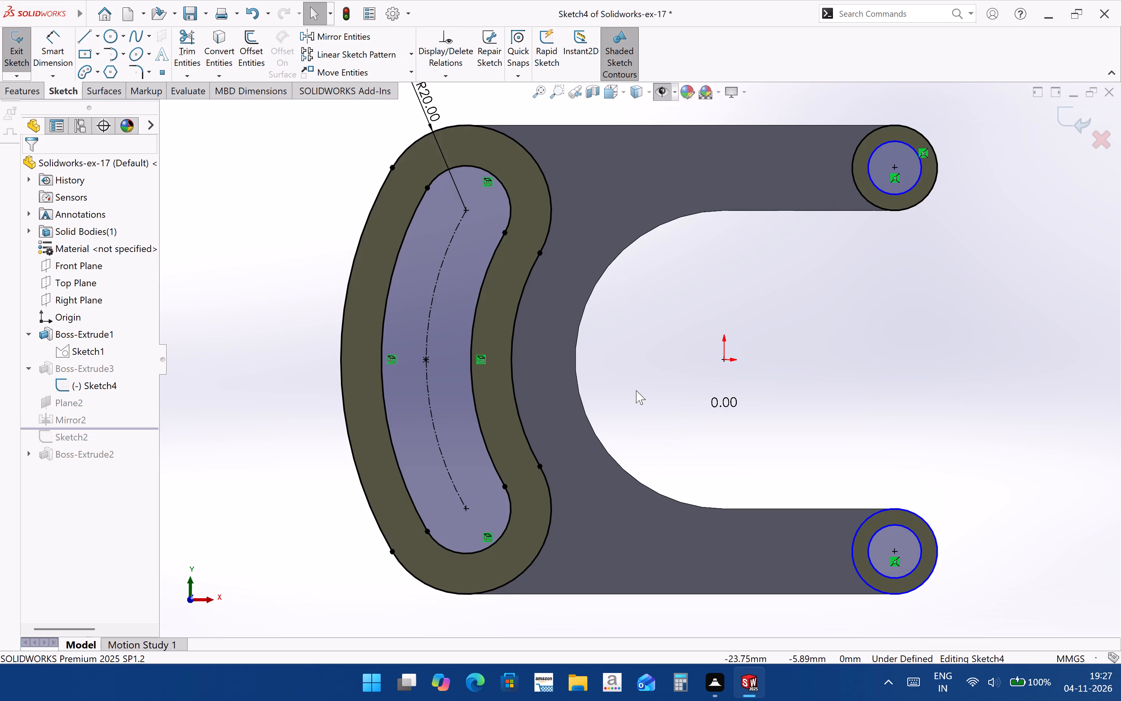
{"action": "left_click", "coordinate": [1072, 114]}
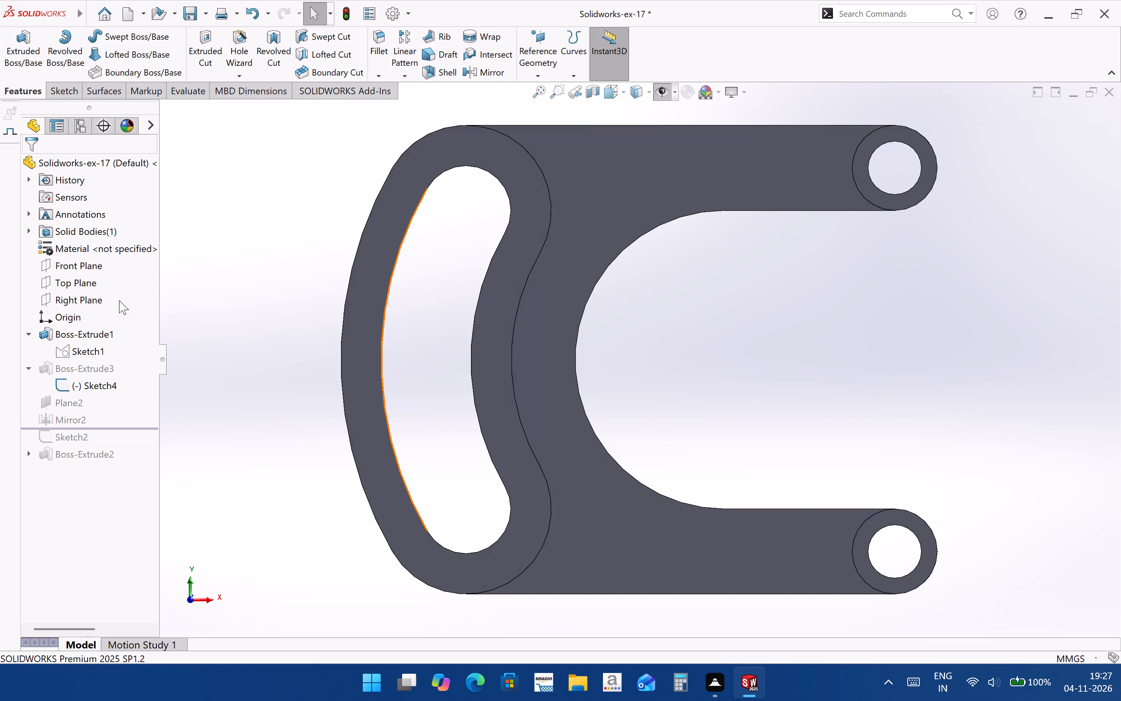
In Sketch1, delete the coradial relation and the stray short arc on the upper arm's 20 mm end circle.
{"action": "left_click", "coordinate": [67, 349]}
{"action": "left_click", "coordinate": [81, 314]}
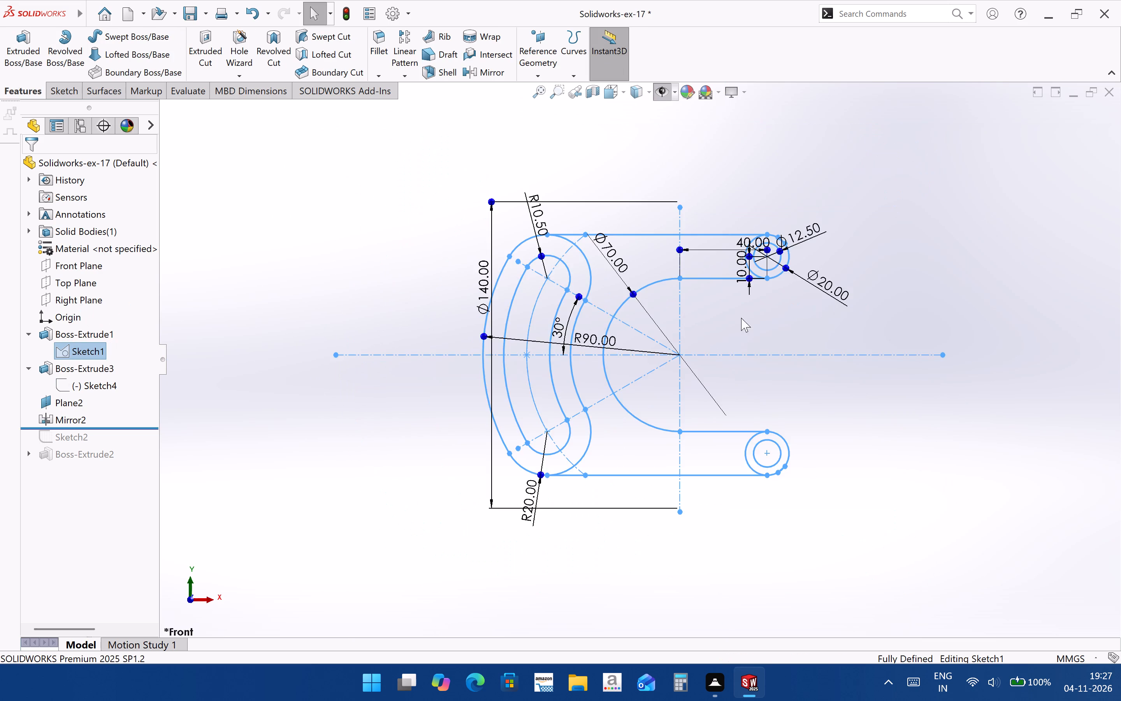
{"action": "scroll", "coordinate": [787, 242], "scroll_direction": "down", "scroll_amount": 12}
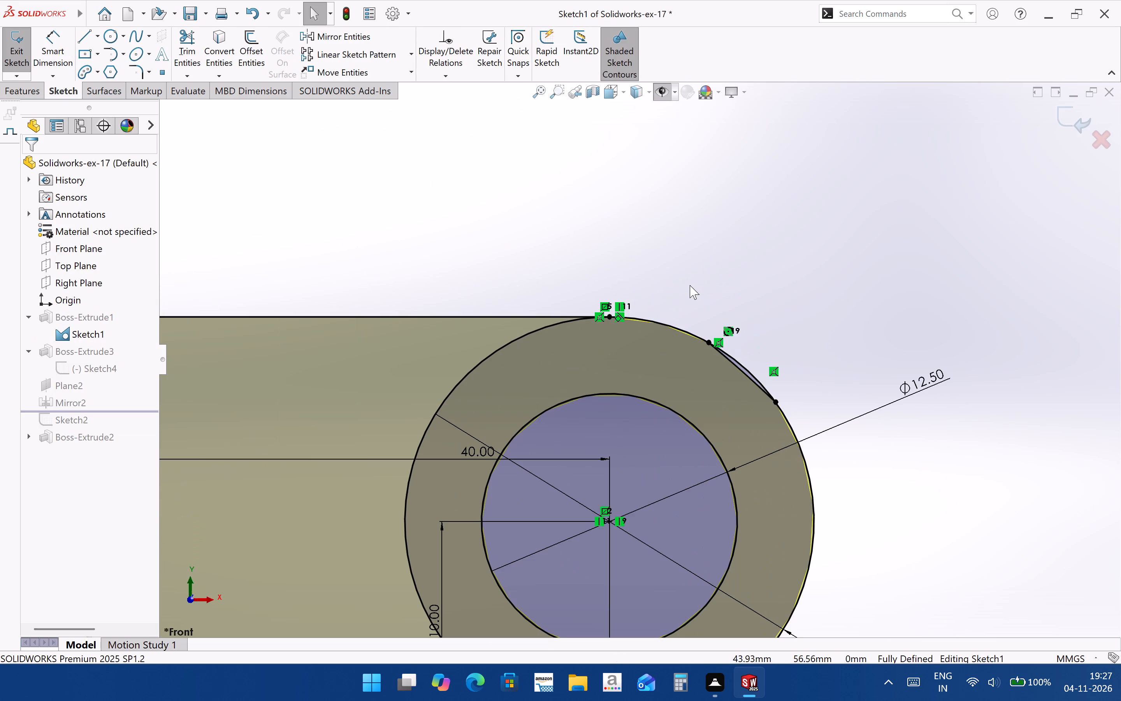
{"action": "left_click", "coordinate": [729, 331]}
{"action": "key", "text": "Delete"}
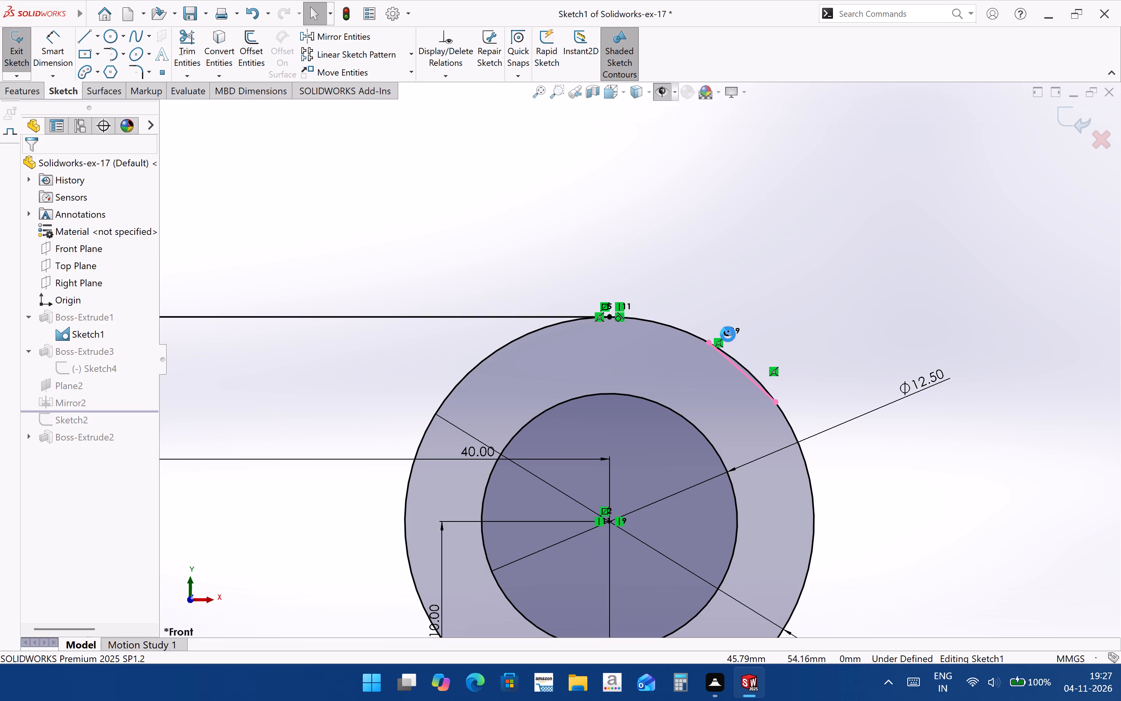
{"action": "left_click", "coordinate": [738, 369]}
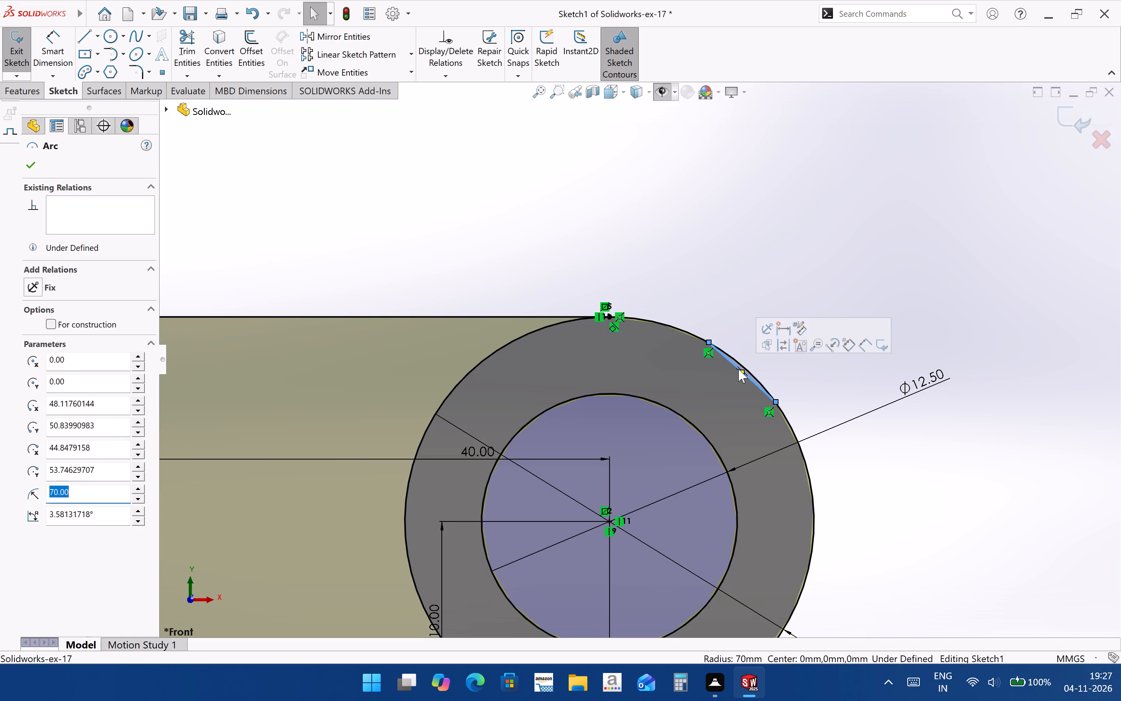
{"action": "key", "text": "Delete"}
{"action": "scroll", "coordinate": [751, 360], "scroll_direction": "up", "scroll_amount": 4}
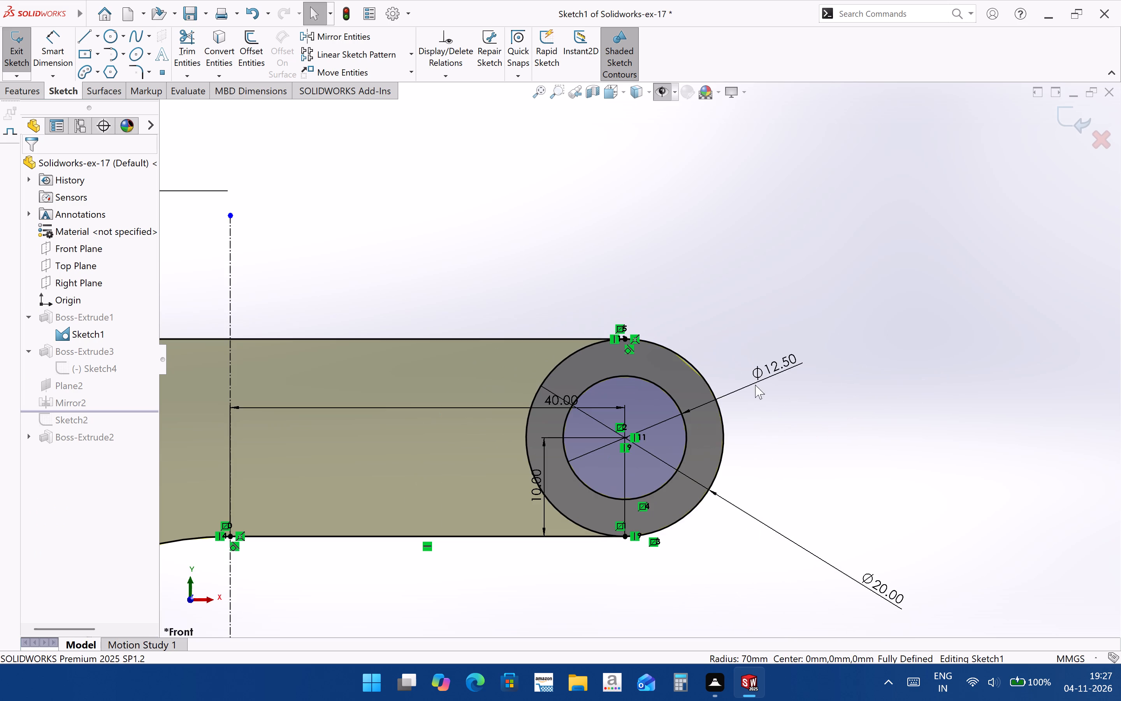
Delete the matching stray arc on the lower arm's end circle and rebuild Sketch1, continuing past the Sketch4 warning.
{"action": "scroll", "coordinate": [726, 418], "scroll_direction": "up", "scroll_amount": 9}
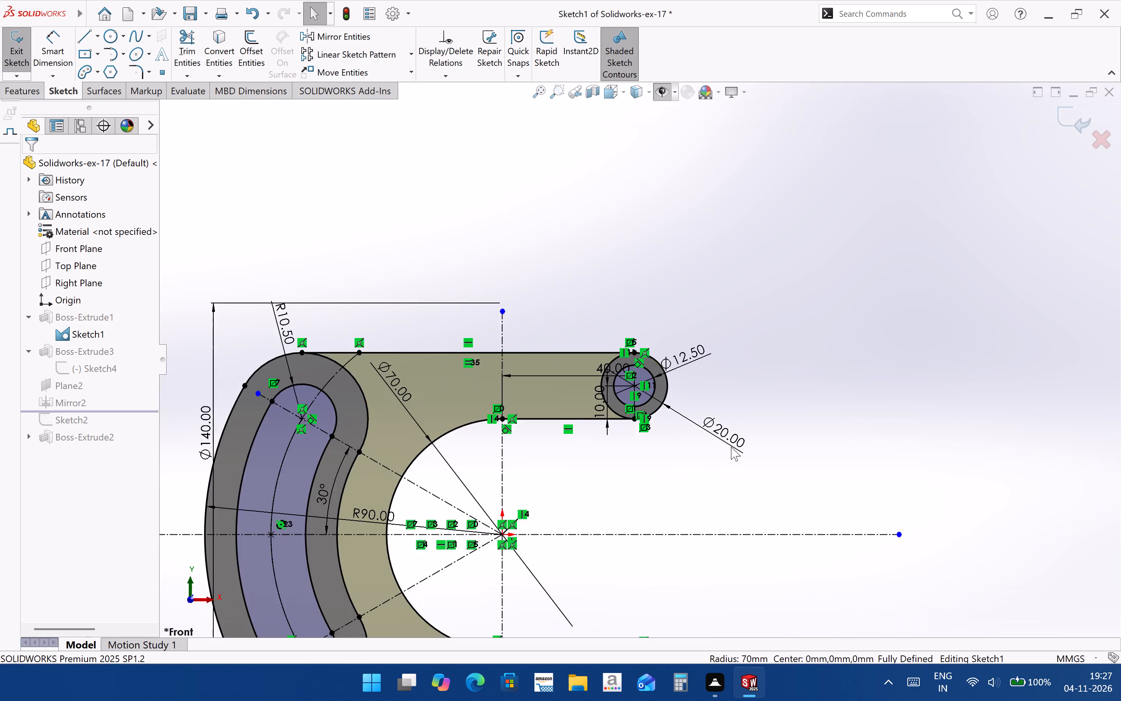
{"action": "scroll", "coordinate": [731, 447], "scroll_direction": "up", "scroll_amount": 2}
{"action": "scroll", "coordinate": [636, 500], "scroll_direction": "down", "scroll_amount": 19}
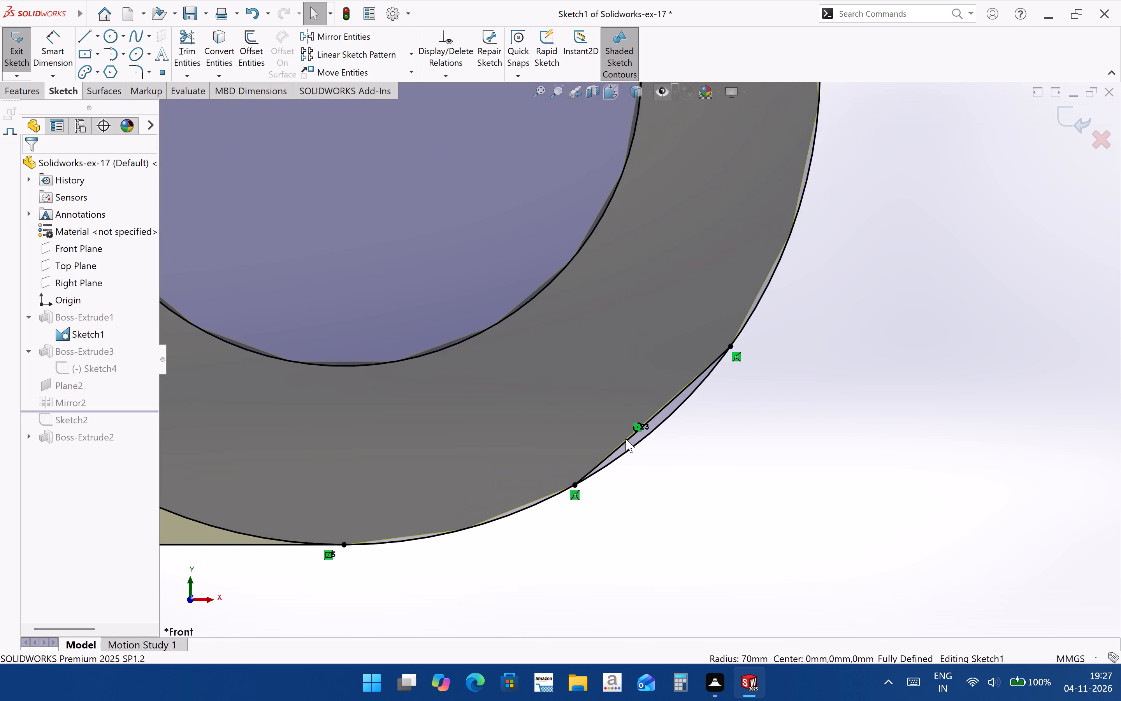
{"action": "left_click", "coordinate": [639, 426]}
{"action": "key", "text": "Delete"}
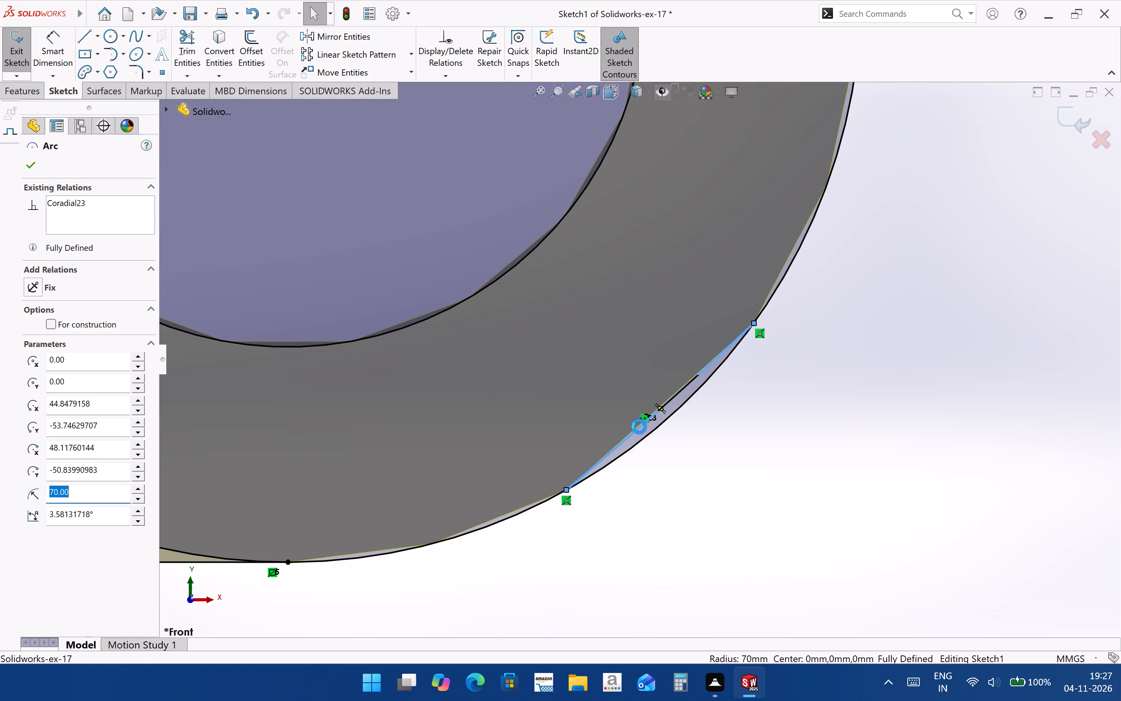
{"action": "scroll", "coordinate": [651, 452], "scroll_direction": "up", "scroll_amount": 8}
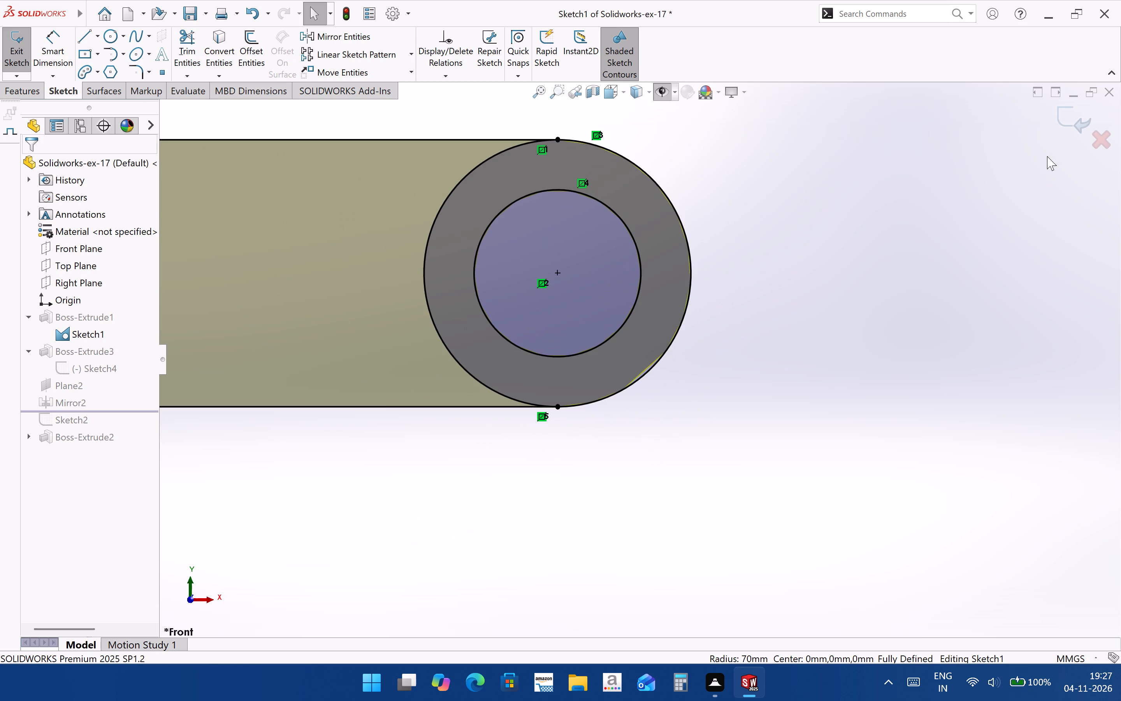
{"action": "left_click", "coordinate": [1063, 123]}
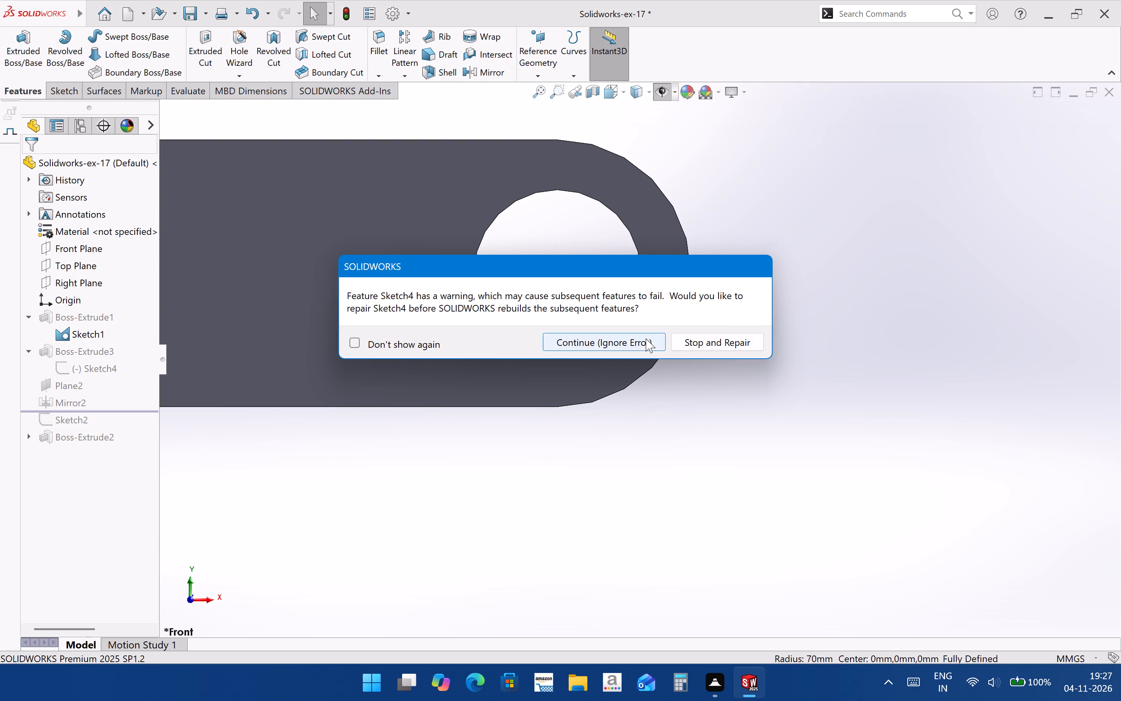
{"action": "left_click", "coordinate": [645, 338]}
Examine the rebuilt bracket's arms and end bosses from several angles.
{"action": "scroll", "coordinate": [731, 411], "scroll_direction": "up", "scroll_amount": 4}
{"action": "left_click", "coordinate": [505, 148]}
{"action": "scroll", "coordinate": [724, 429], "scroll_direction": "up", "scroll_amount": 8}
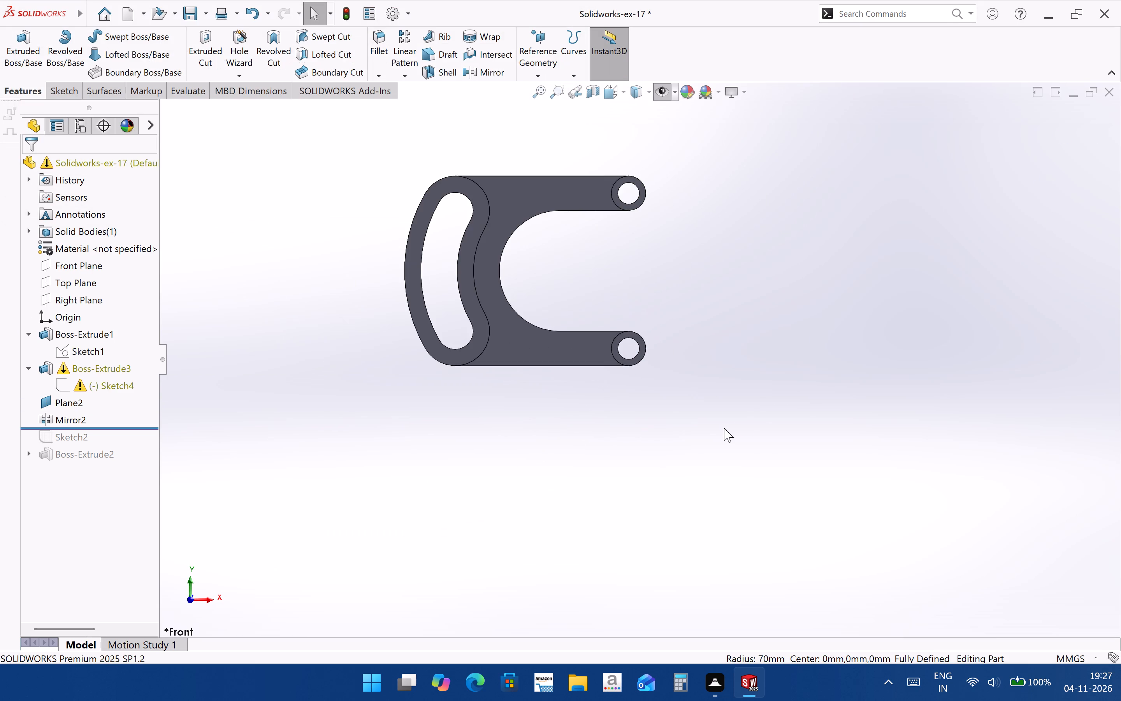
{"action": "scroll", "coordinate": [638, 206], "scroll_direction": "down", "scroll_amount": 3}
{"action": "scroll", "coordinate": [620, 276], "scroll_direction": "down", "scroll_amount": 1}
{"action": "middle_click_drag", "start_coordinate": [617, 287], "coordinate": [464, 302]}
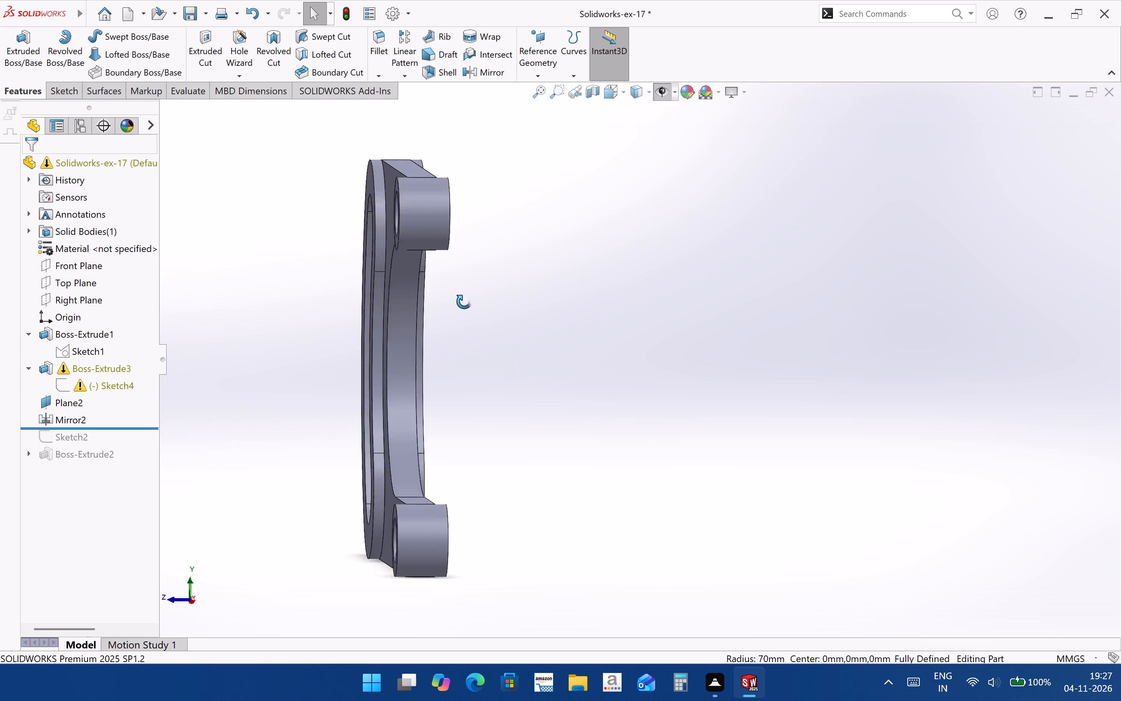
{"action": "middle_click_drag", "start_coordinate": [464, 302], "coordinate": [421, 313]}
{"action": "middle_click_drag", "start_coordinate": [421, 313], "coordinate": [498, 362]}
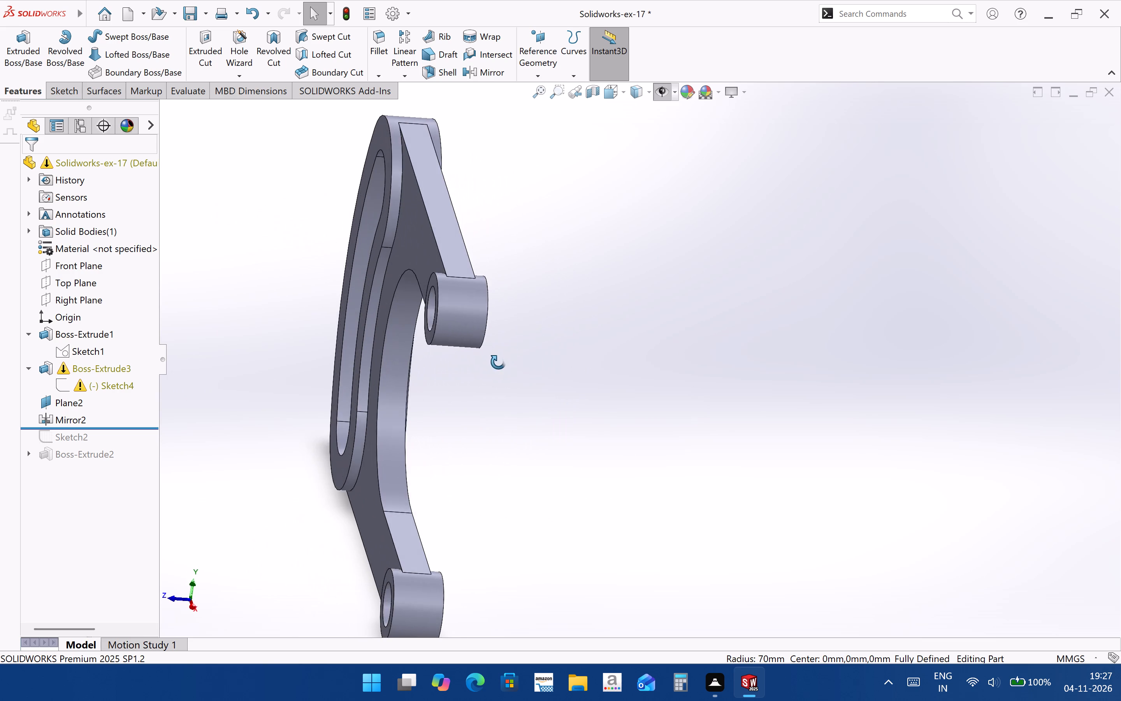
{"action": "middle_click_drag", "start_coordinate": [498, 362], "coordinate": [618, 282]}
{"action": "scroll", "coordinate": [574, 479], "scroll_direction": "up", "scroll_amount": 3}
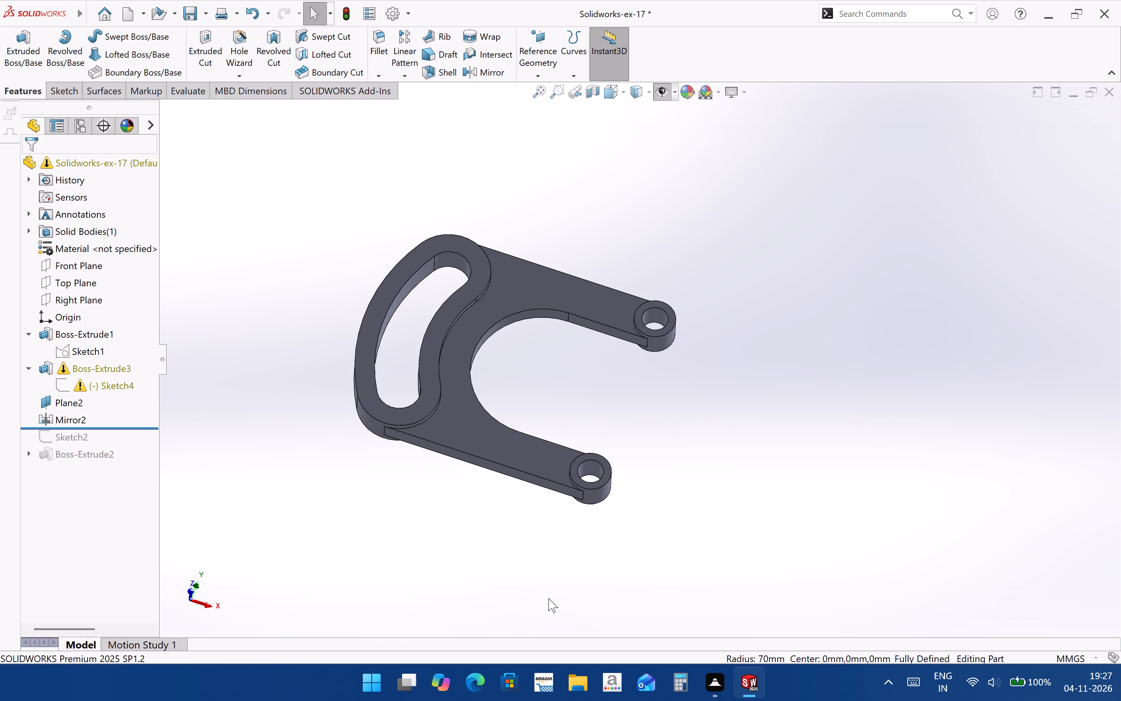
In Sketch4, delete the dangling relation on the upper arm's outer end circle and exit the sketch.
{"action": "left_click", "coordinate": [132, 387]}
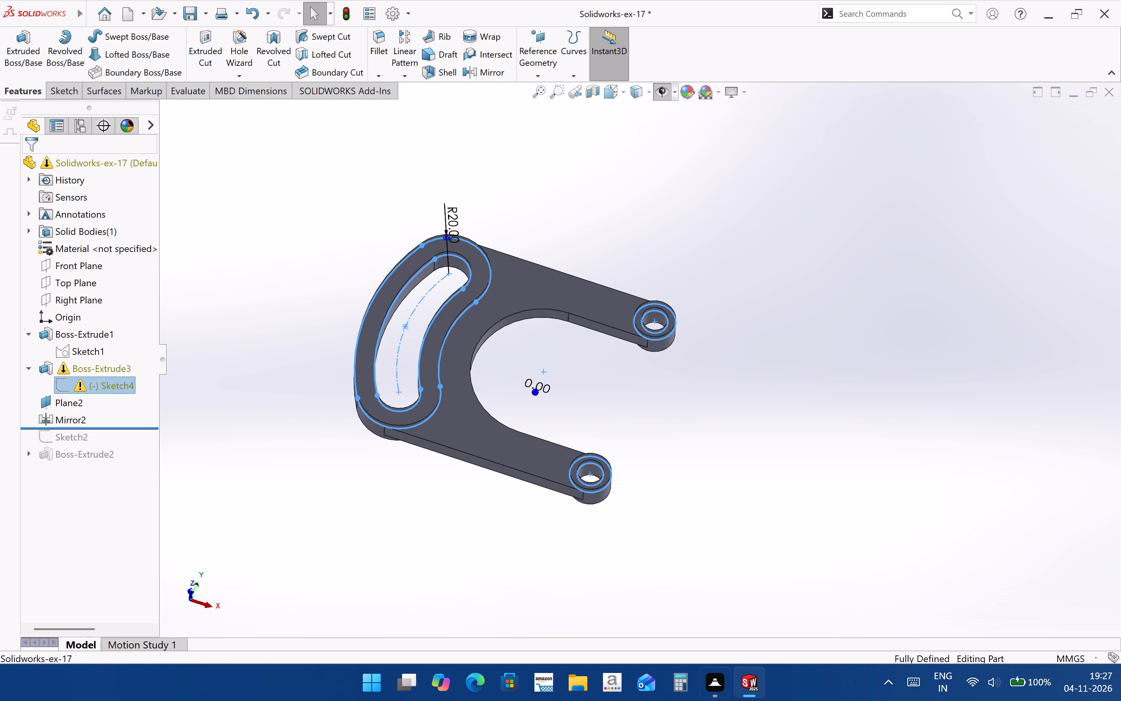
{"action": "left_click", "coordinate": [100, 387]}
{"action": "left_click", "coordinate": [288, 447]}
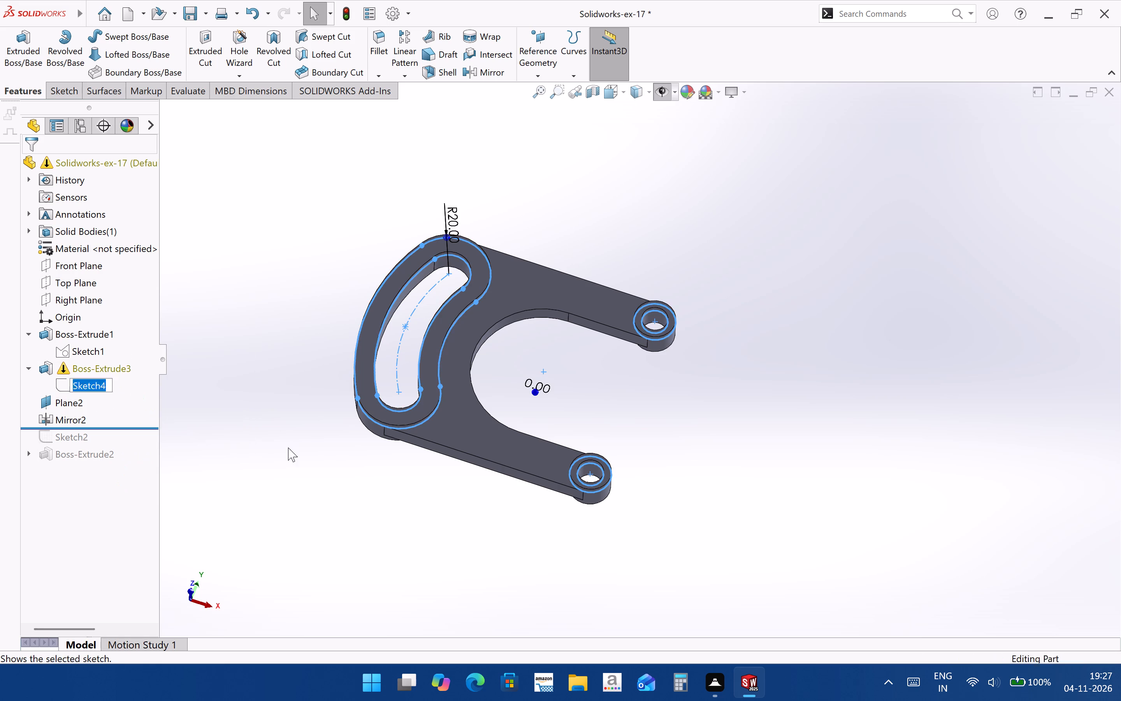
{"action": "left_click", "coordinate": [93, 388]}
{"action": "left_click", "coordinate": [100, 357]}
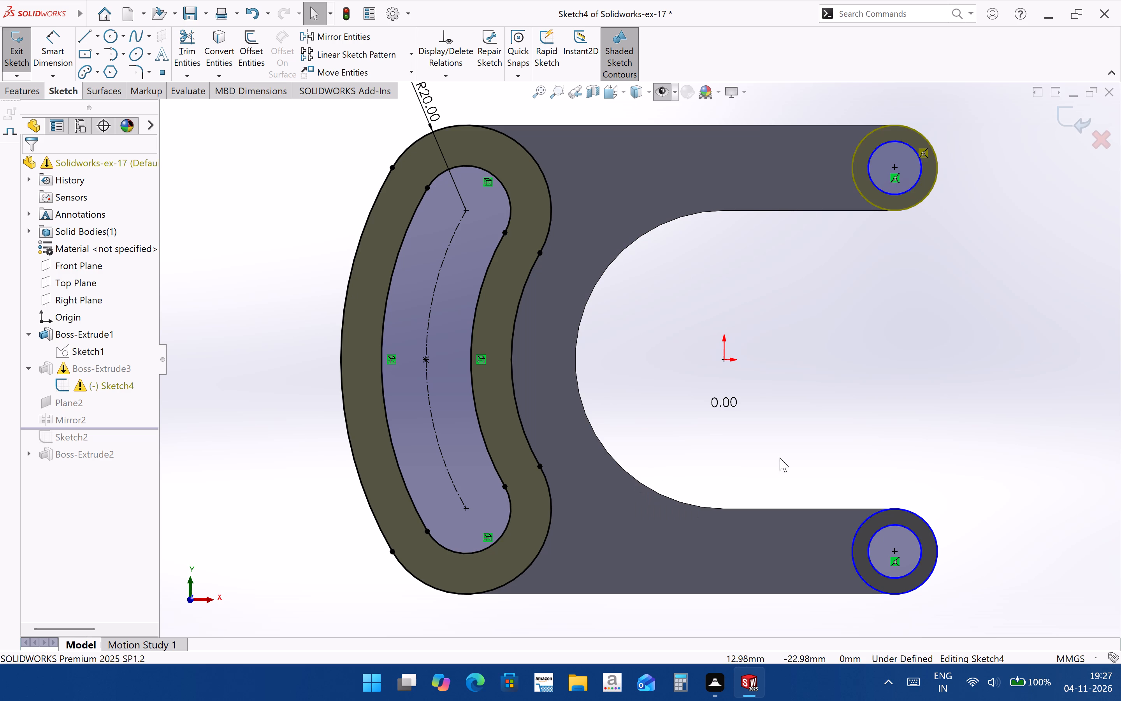
{"action": "left_click", "coordinate": [925, 155]}
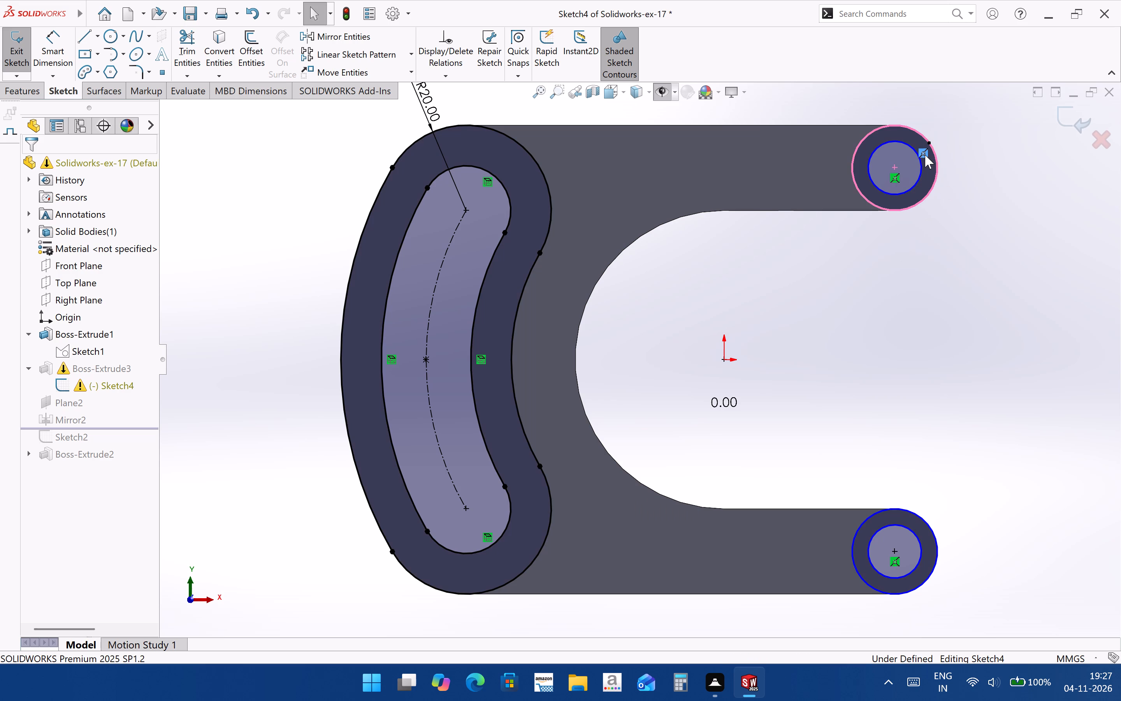
{"action": "key", "text": "Delete"}
{"action": "left_click", "coordinate": [1077, 106]}
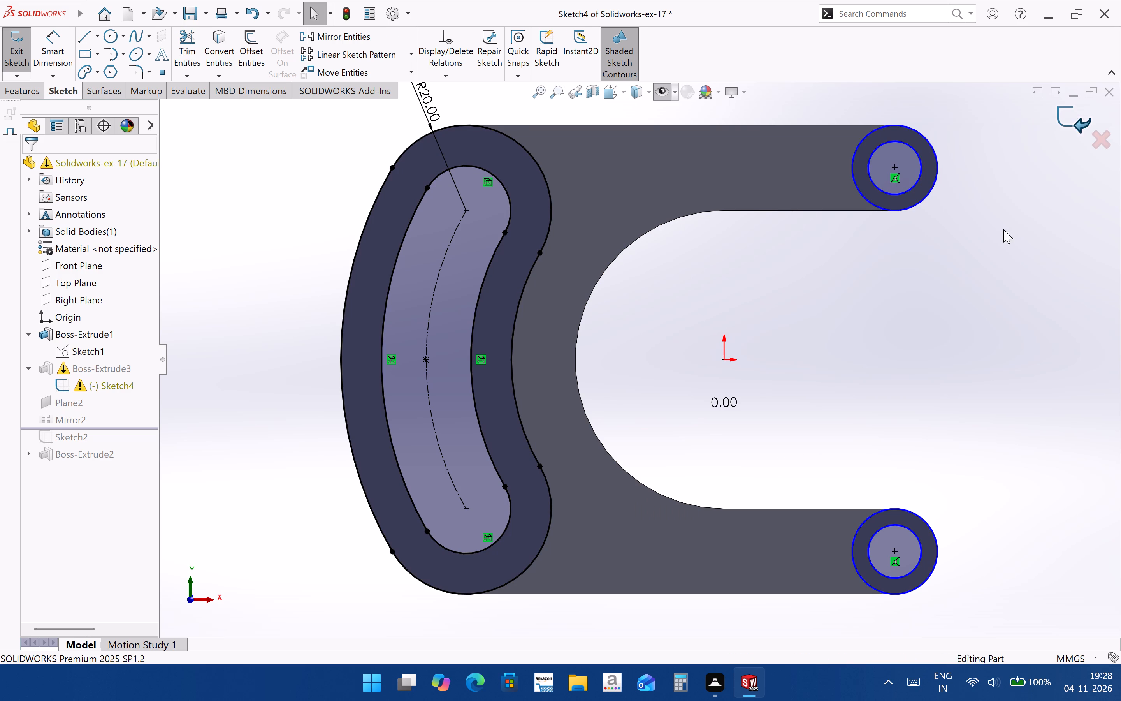
{"action": "left_click", "coordinate": [917, 419]}
Examine the front, back and side faces of the bracket and its end bosses after the sketch repair.
{"action": "scroll", "coordinate": [730, 360], "scroll_direction": "up", "scroll_amount": 2}
{"action": "middle_click_drag", "start_coordinate": [722, 359], "coordinate": [623, 405]}
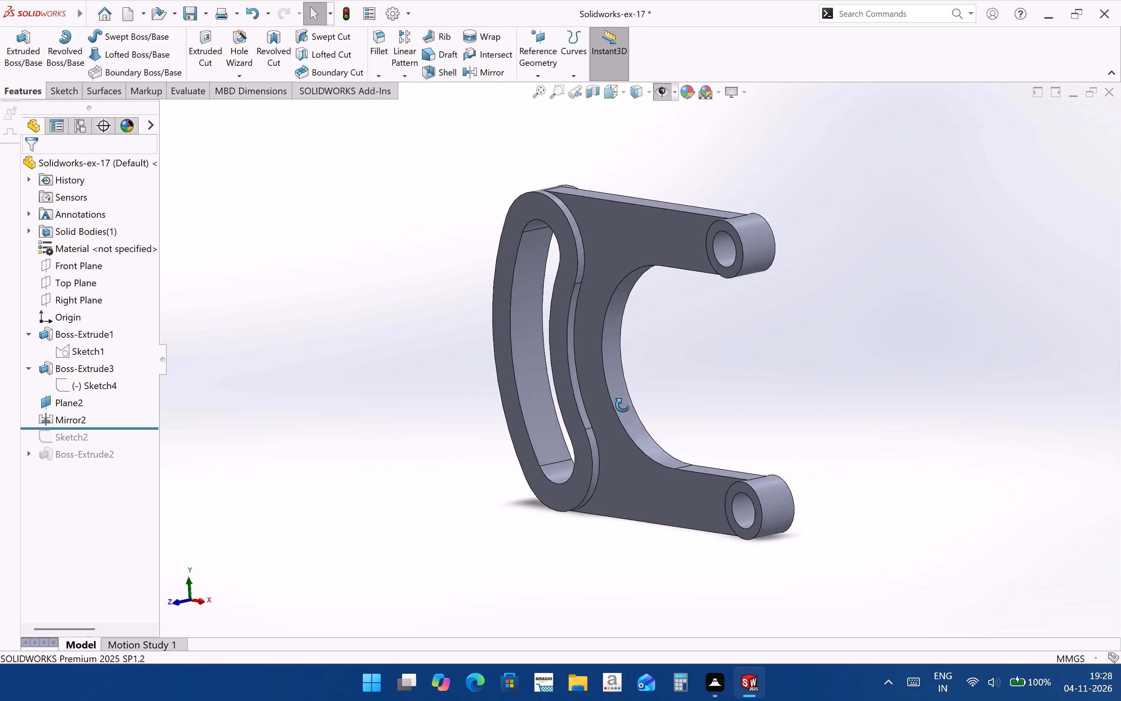
{"action": "middle_click_drag", "start_coordinate": [623, 405], "coordinate": [669, 427]}
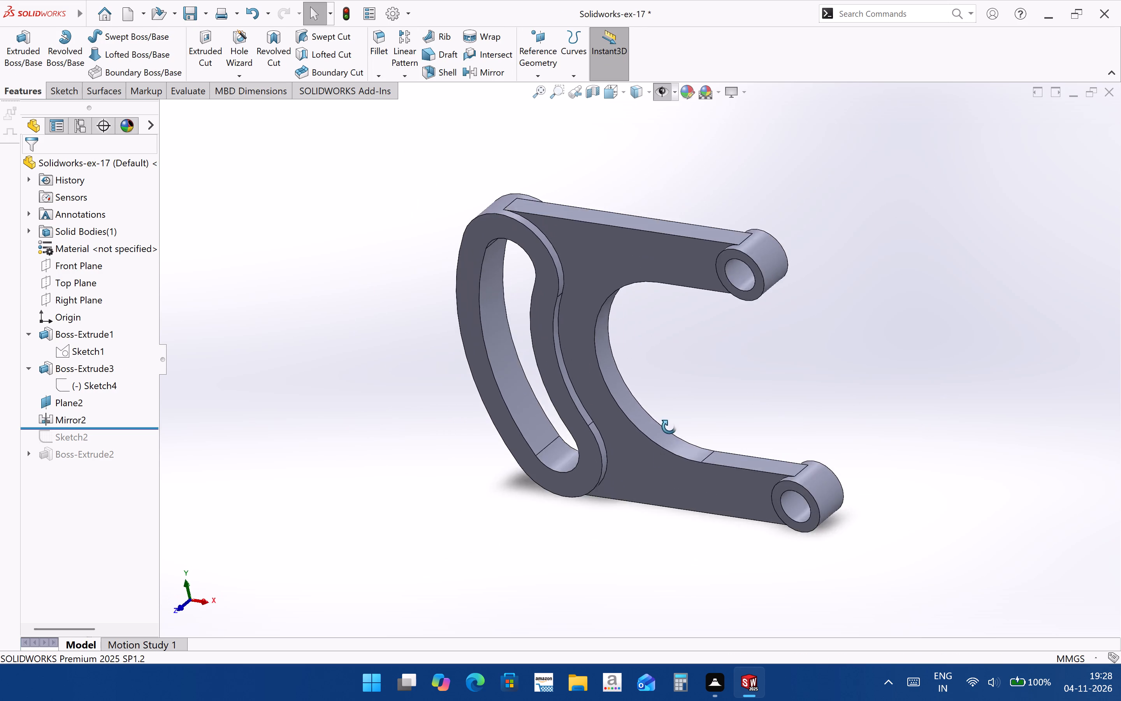
{"action": "middle_click_drag", "start_coordinate": [669, 427], "coordinate": [628, 352]}
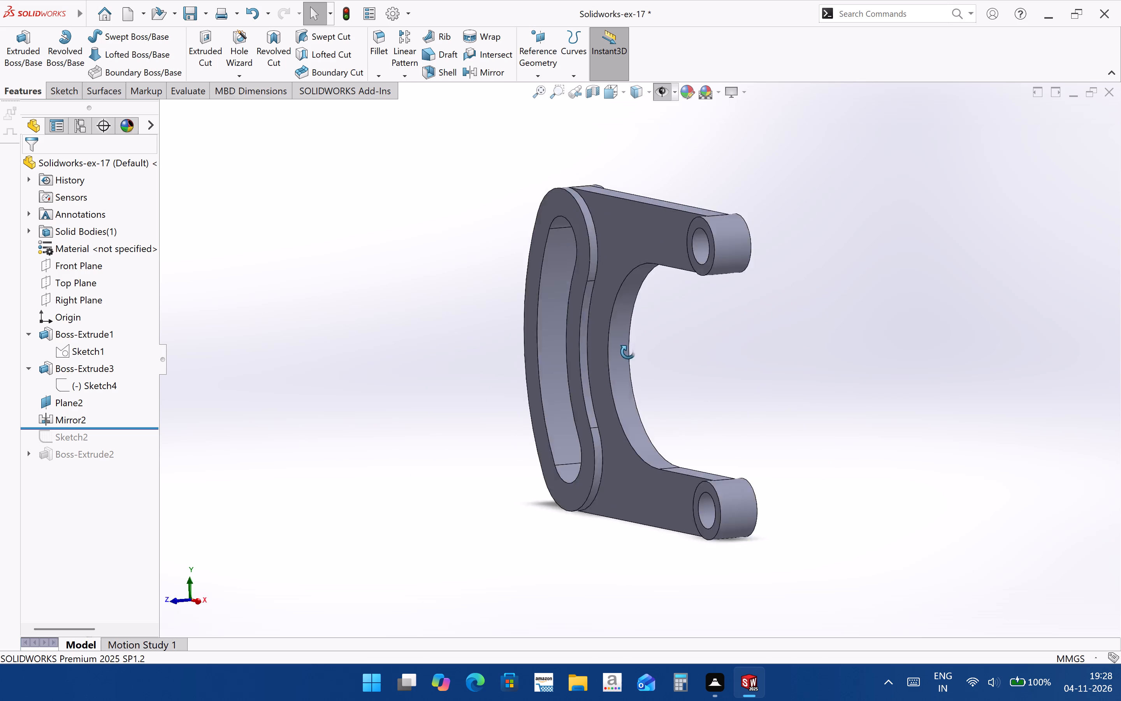
{"action": "middle_click_drag", "start_coordinate": [628, 352], "coordinate": [445, 439]}
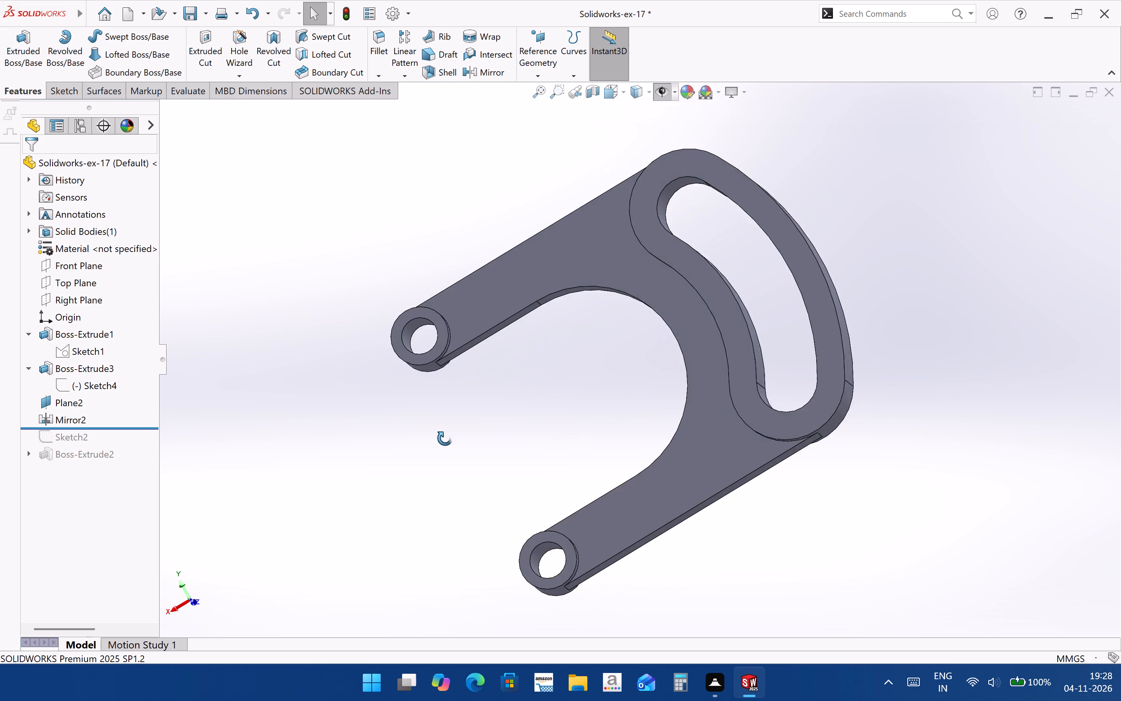
{"action": "middle_click_drag", "start_coordinate": [445, 439], "coordinate": [738, 697]}
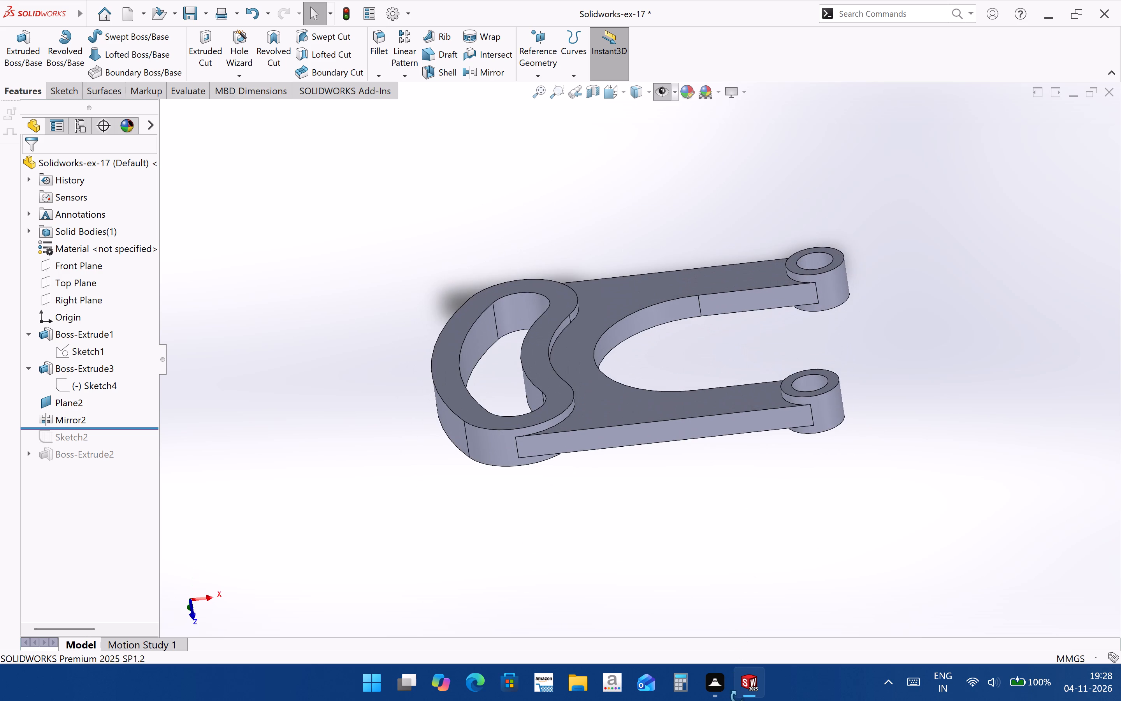
{"action": "middle_click_drag", "start_coordinate": [738, 697], "coordinate": [718, 700]}
{"action": "middle_click_drag", "start_coordinate": [594, 498], "coordinate": [611, 599]}
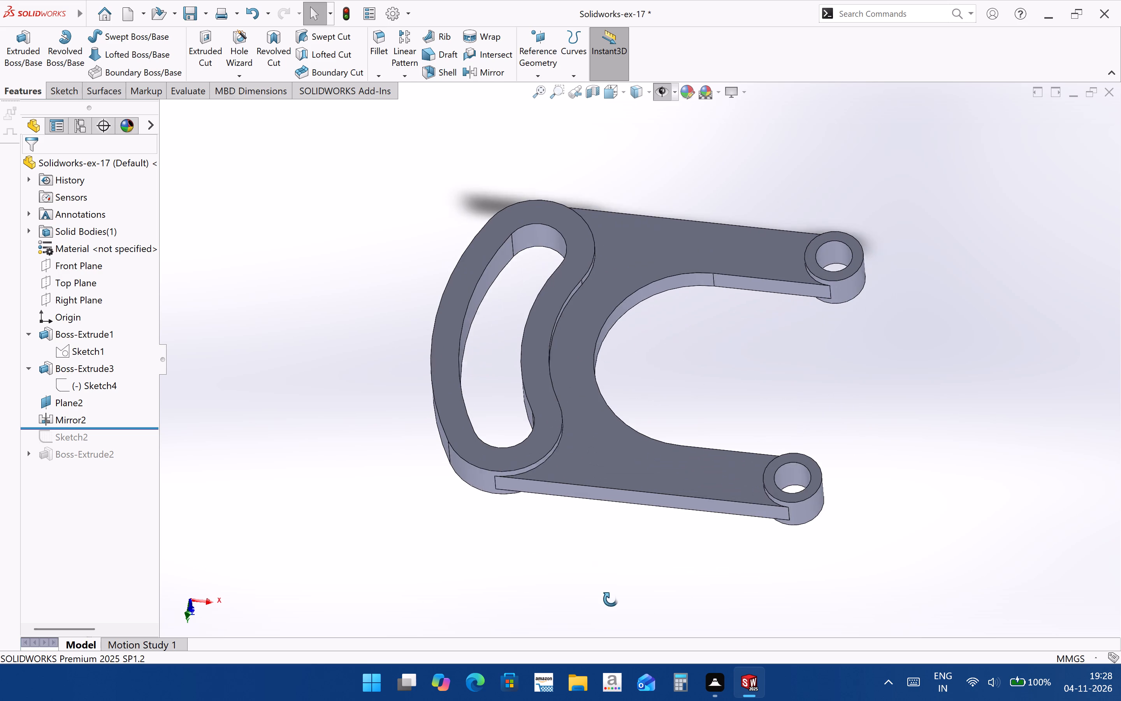
{"action": "middle_click_drag", "start_coordinate": [611, 599], "coordinate": [611, 600]}
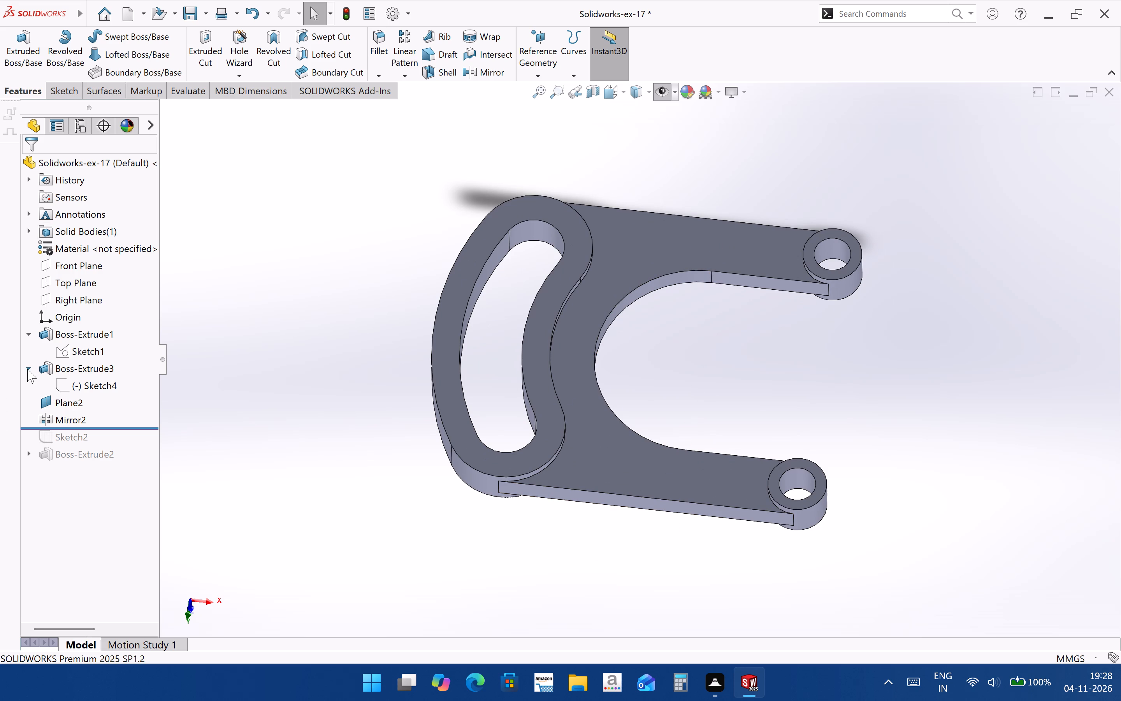
In Sketch4, add diameter dimensions of 12.50 mm and 20 mm to the upper end boss's inner and outer circles.
{"action": "left_click", "coordinate": [91, 390]}
{"action": "left_click", "coordinate": [103, 364]}
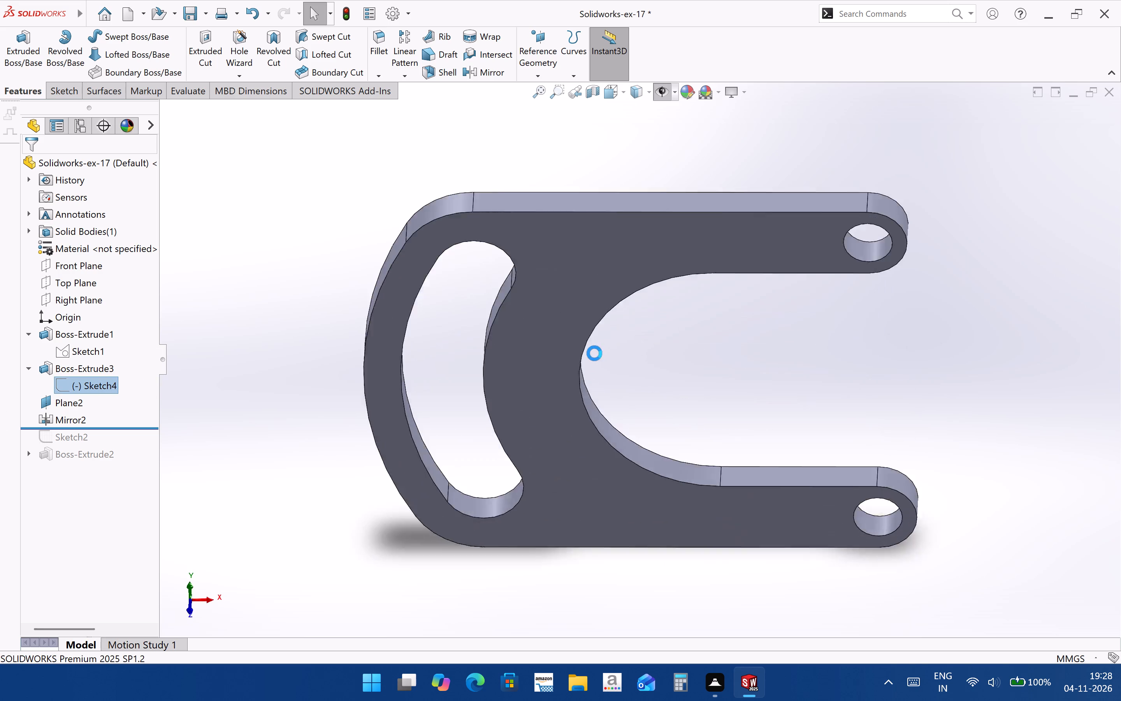
{"action": "scroll", "coordinate": [601, 468], "scroll_direction": "up", "scroll_amount": 2}
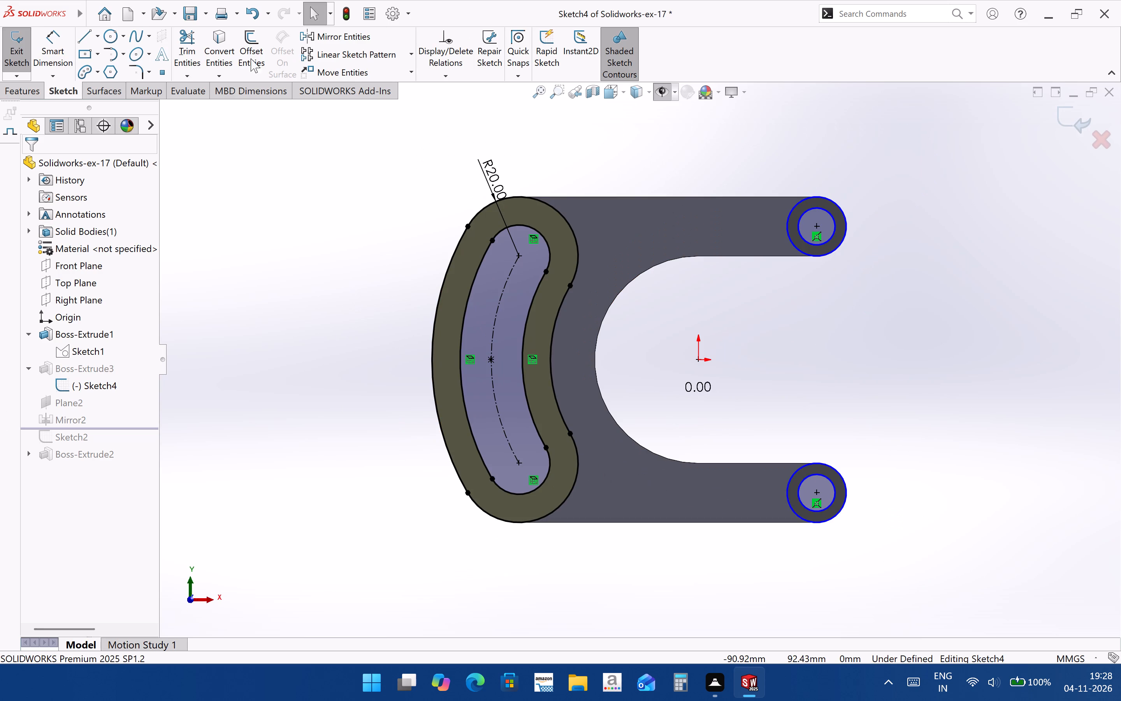
{"action": "left_click", "coordinate": [58, 54]}
{"action": "scroll", "coordinate": [778, 213], "scroll_direction": "down", "scroll_amount": 2}
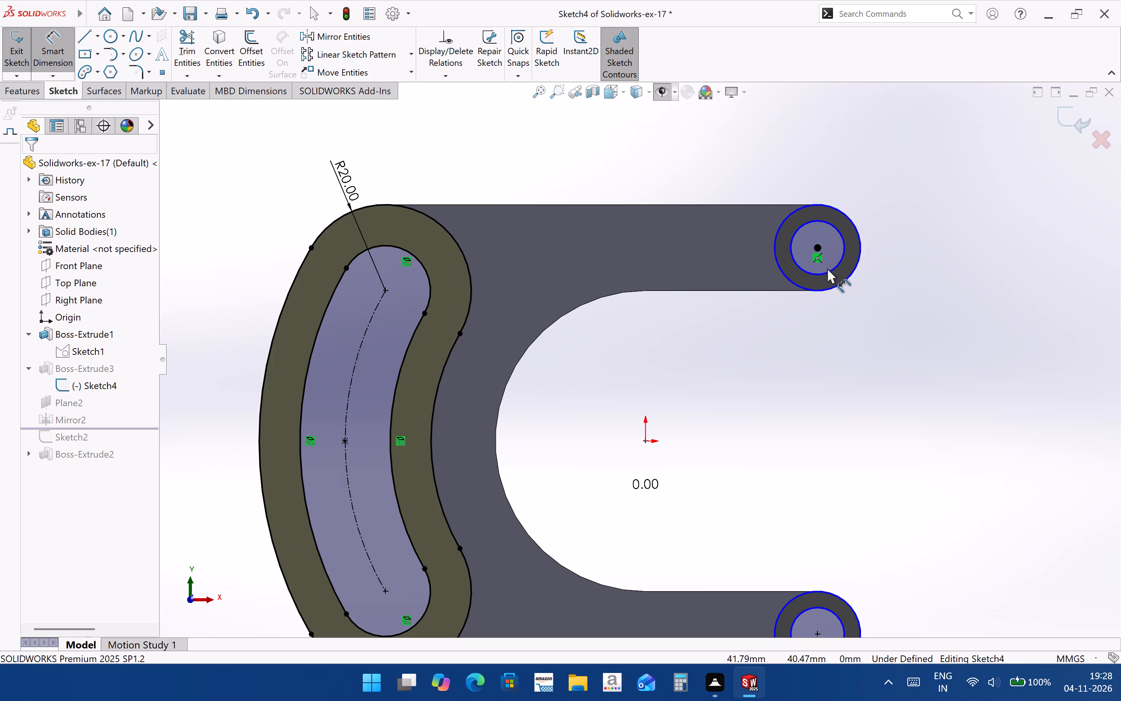
{"action": "left_click", "coordinate": [831, 269]}
{"action": "left_click", "coordinate": [875, 285]}
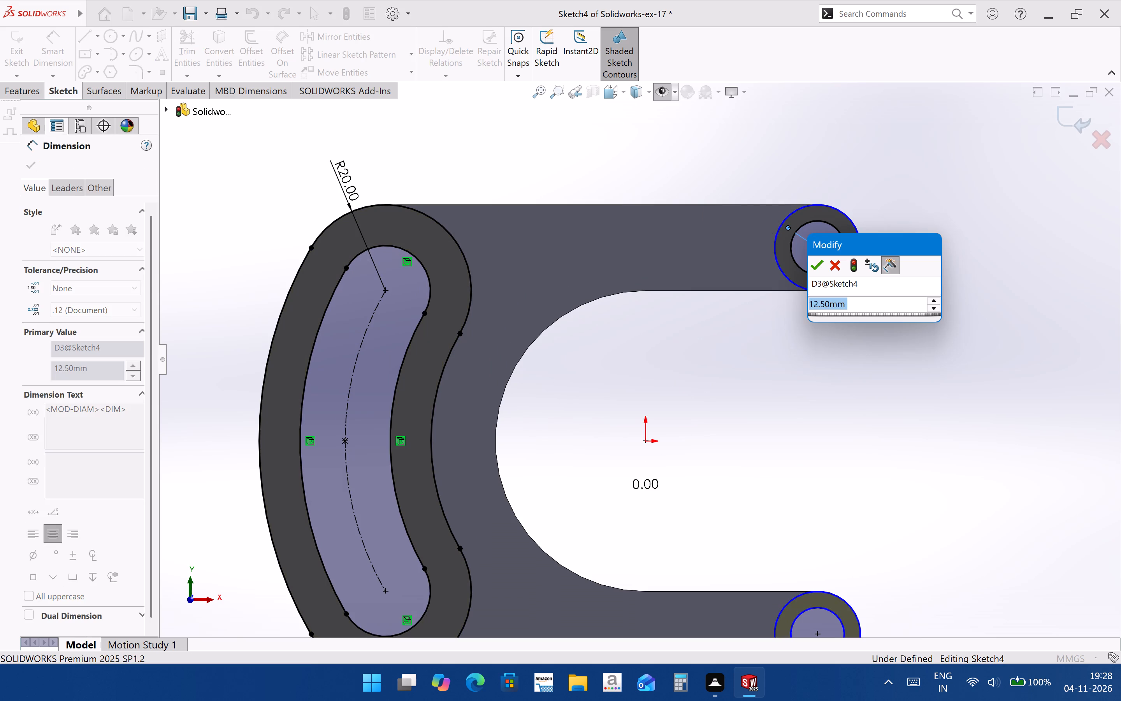
{"action": "left_click", "coordinate": [824, 274]}
{"action": "left_click", "coordinate": [820, 268]}
{"action": "left_click", "coordinate": [841, 282]}
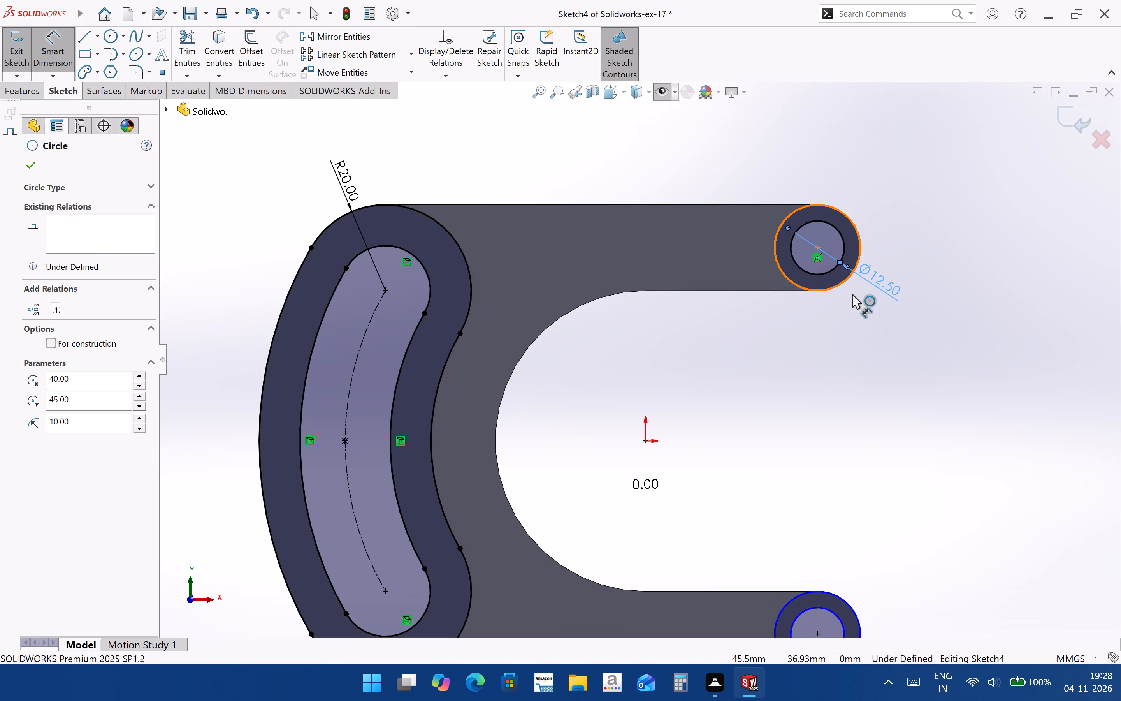
{"action": "left_click", "coordinate": [863, 308]}
{"action": "left_click", "coordinate": [811, 288]}
{"action": "left_click", "coordinate": [867, 368]}
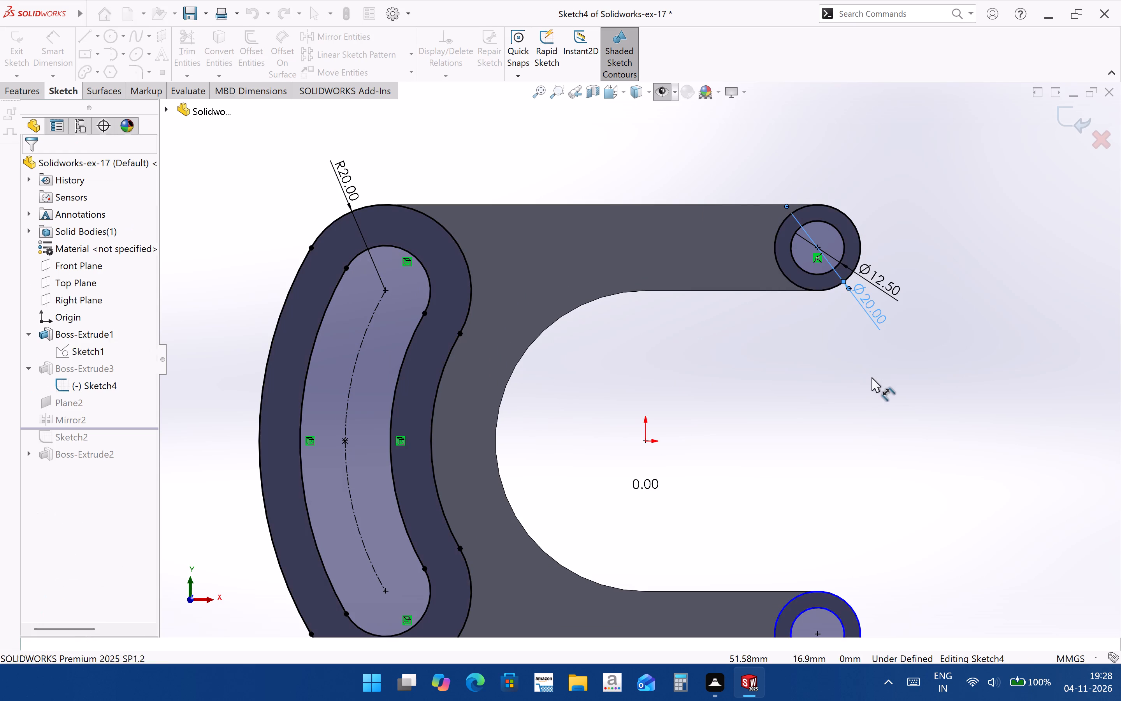
{"action": "scroll", "coordinate": [732, 316], "scroll_direction": "up", "scroll_amount": 3}
{"action": "scroll", "coordinate": [744, 296], "scroll_direction": "down", "scroll_amount": 3}
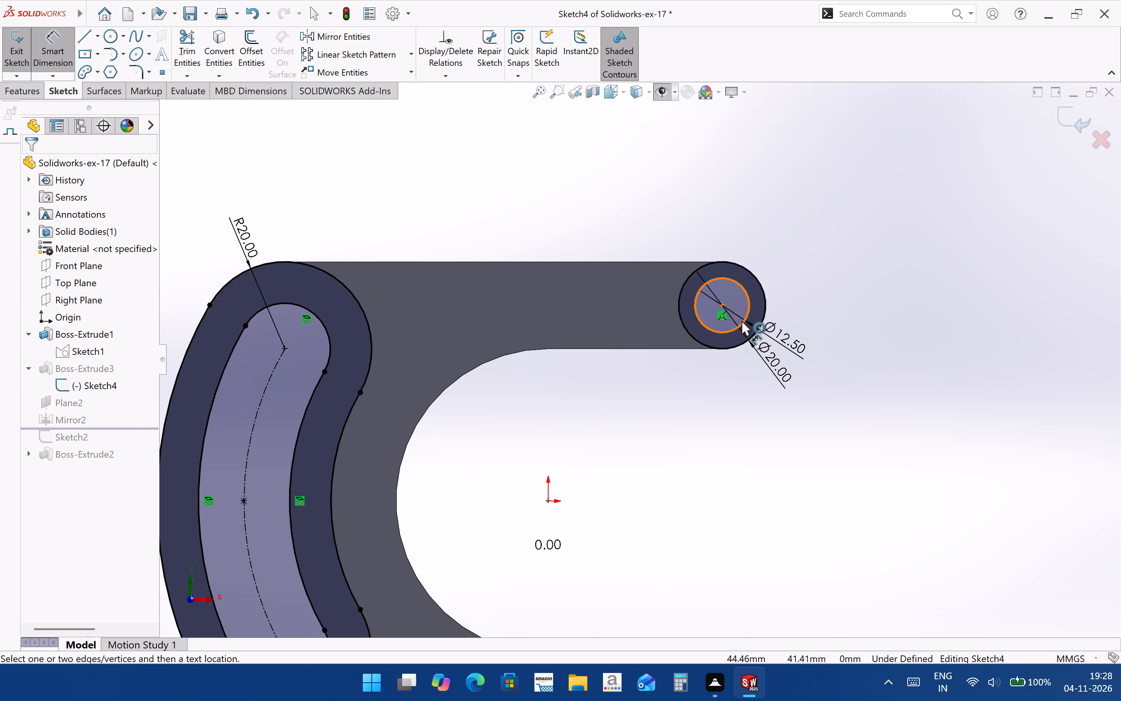
{"action": "left_click", "coordinate": [741, 321]}
{"action": "scroll", "coordinate": [757, 373], "scroll_direction": "up", "scroll_amount": 3}
{"action": "key", "text": "Escape"}
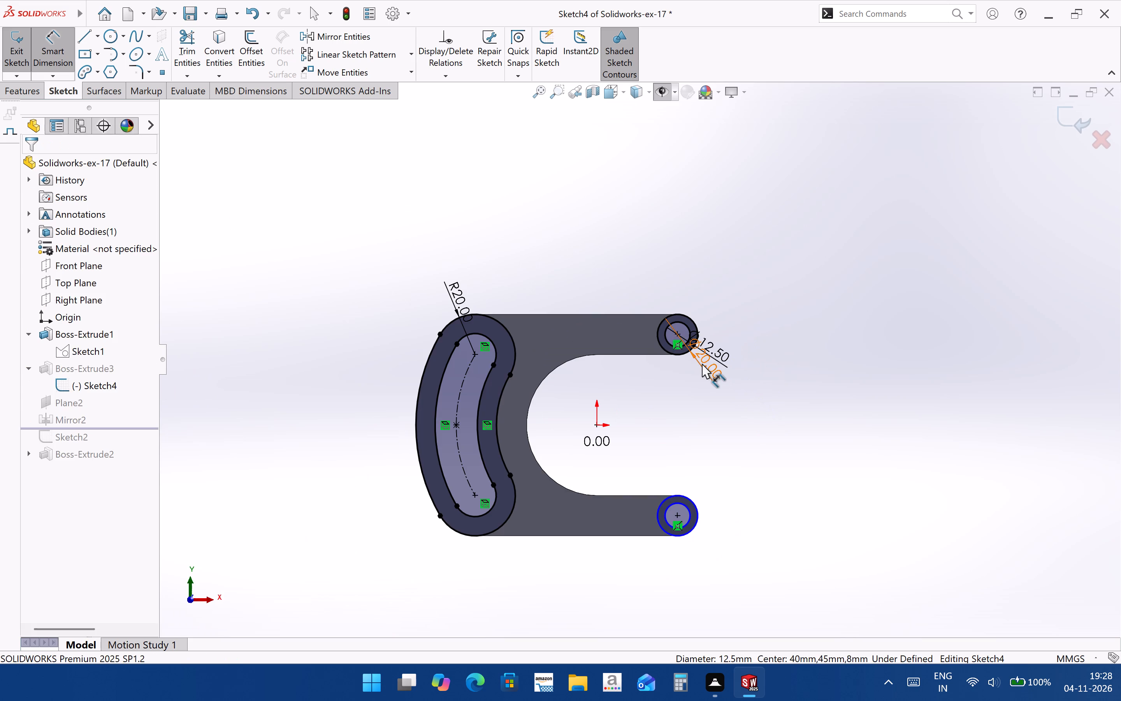
{"action": "key", "text": "Escape"}
{"action": "scroll", "coordinate": [701, 364], "scroll_direction": "down", "scroll_amount": 2}
{"action": "key", "text": "Escape"}
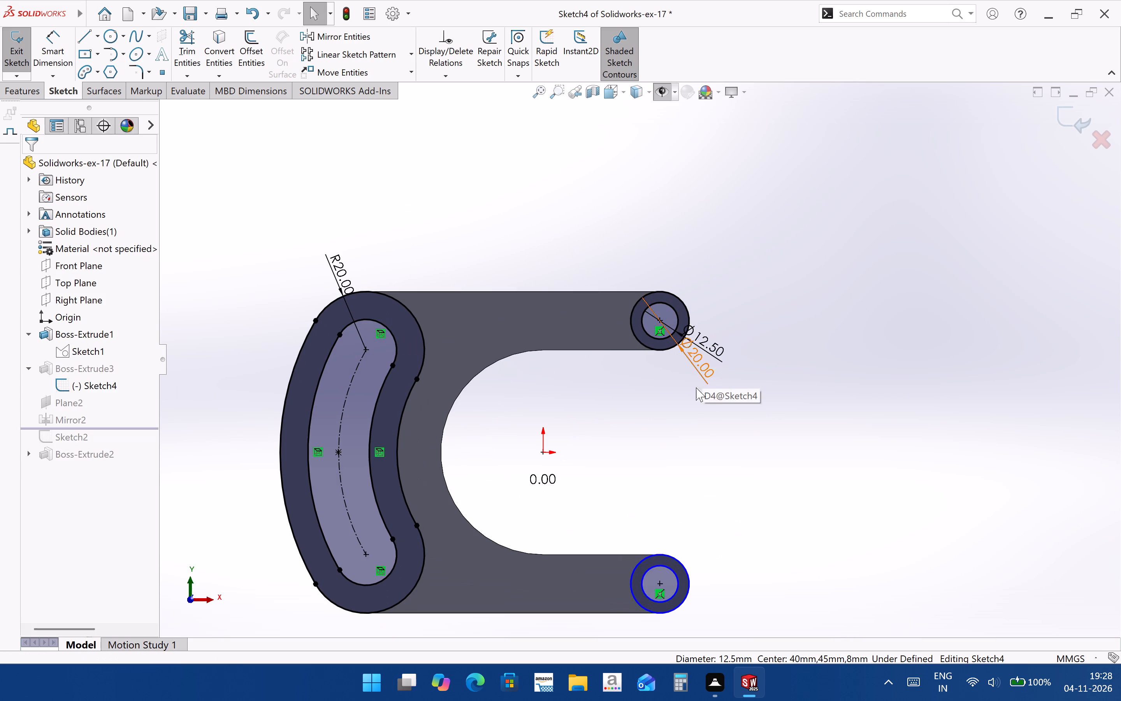
Make the lower boss's inner and outer circles equal to the matching upper boss circles, and exit Sketch4.
{"action": "left_click", "coordinate": [659, 340]}
{"action": "left_click", "coordinate": [669, 599], "text": "ctrl"}
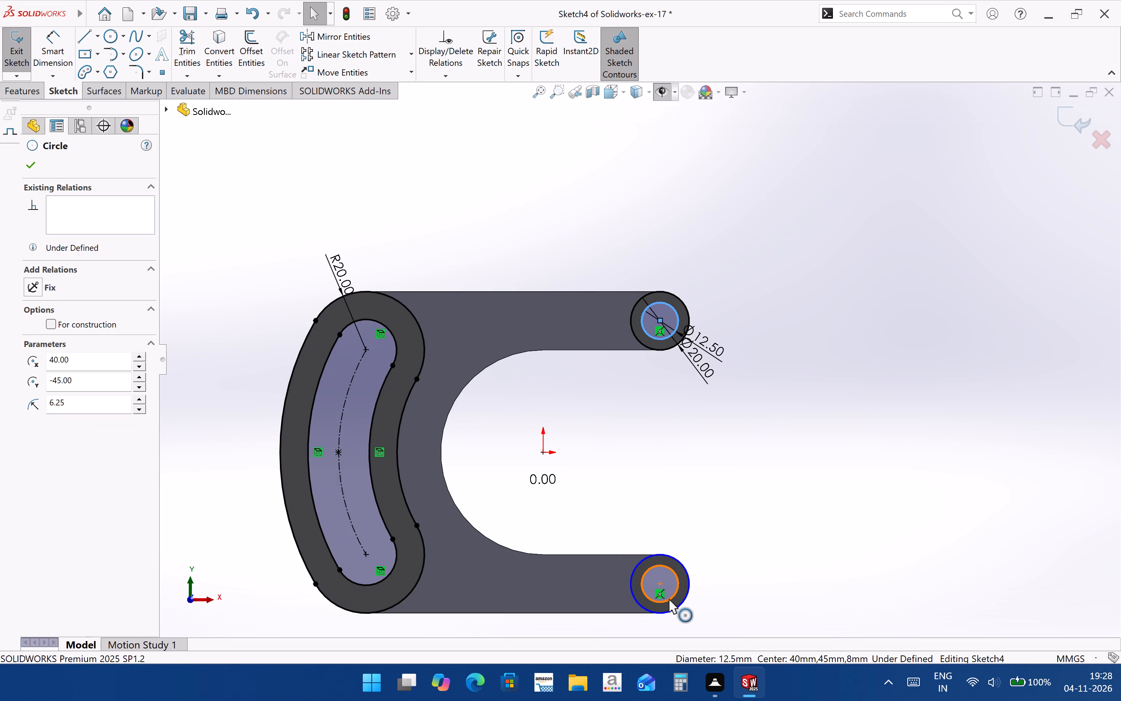
{"action": "left_click", "coordinate": [740, 563]}
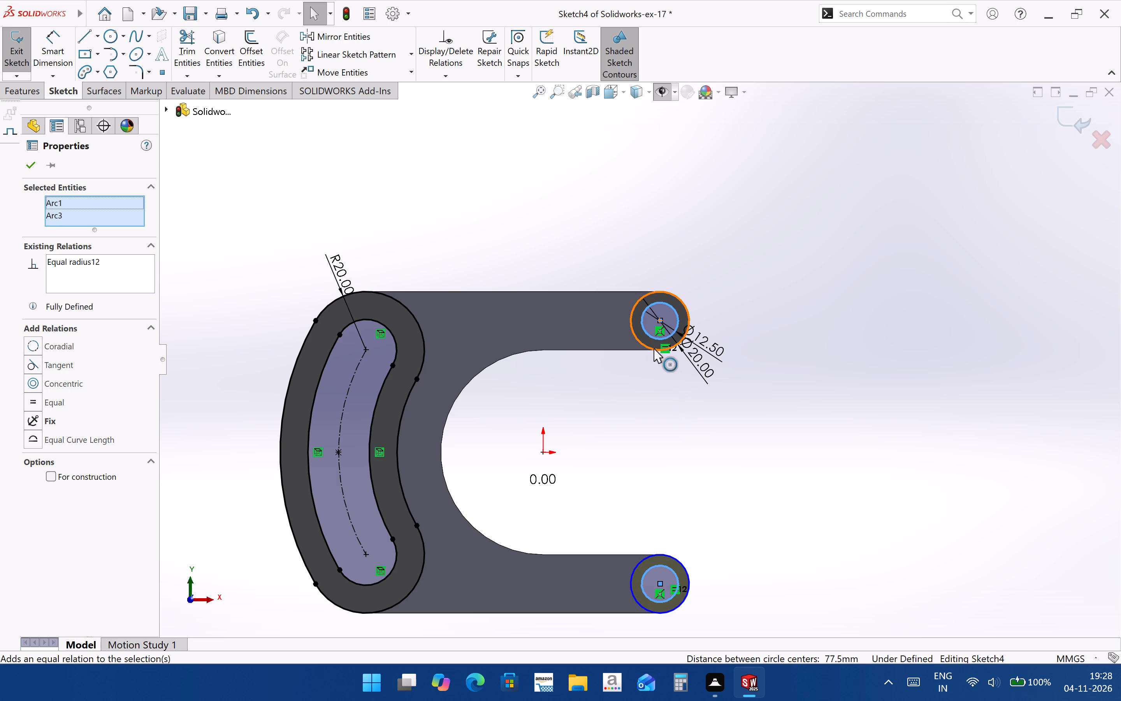
{"action": "left_click", "coordinate": [654, 348]}
{"action": "left_click", "coordinate": [689, 575], "text": "ctrl"}
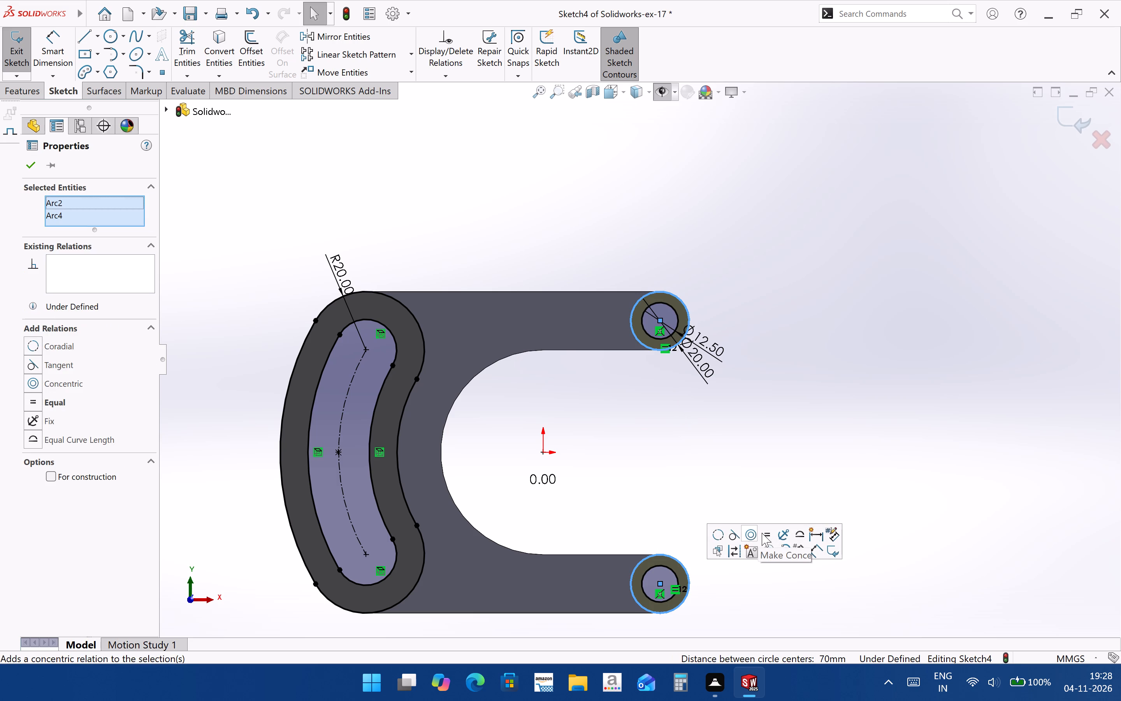
{"action": "left_click", "coordinate": [770, 533]}
{"action": "left_click", "coordinate": [775, 437]}
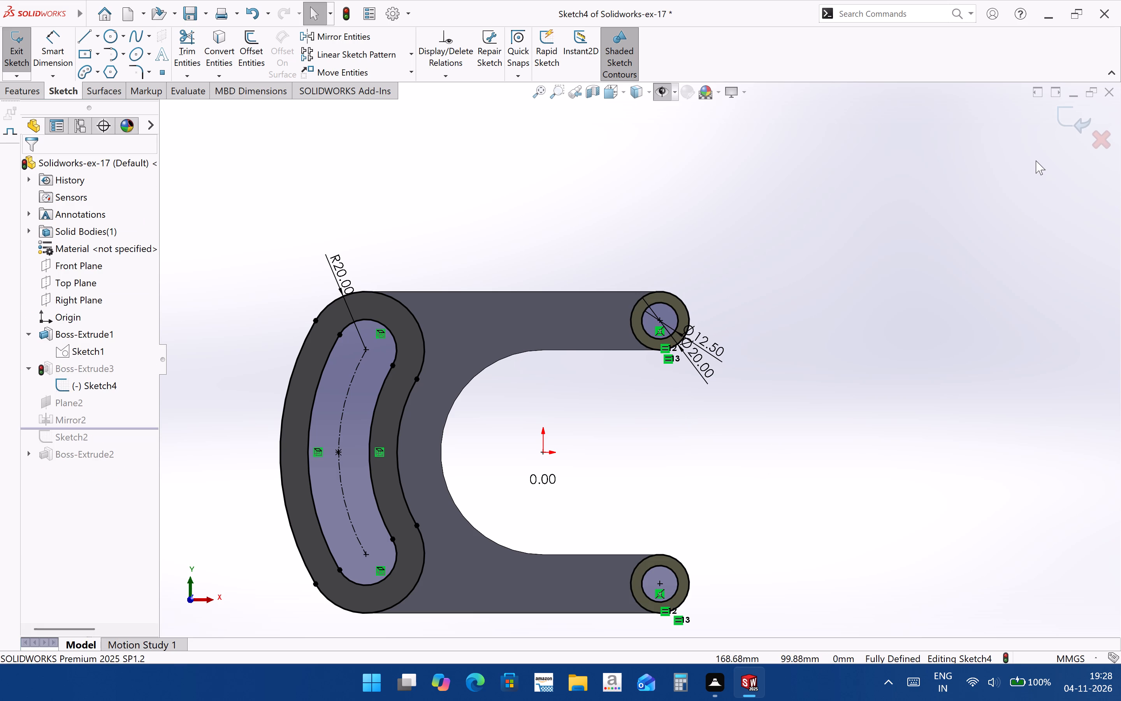
{"action": "left_click", "coordinate": [1074, 120]}
{"action": "left_click", "coordinate": [914, 356]}
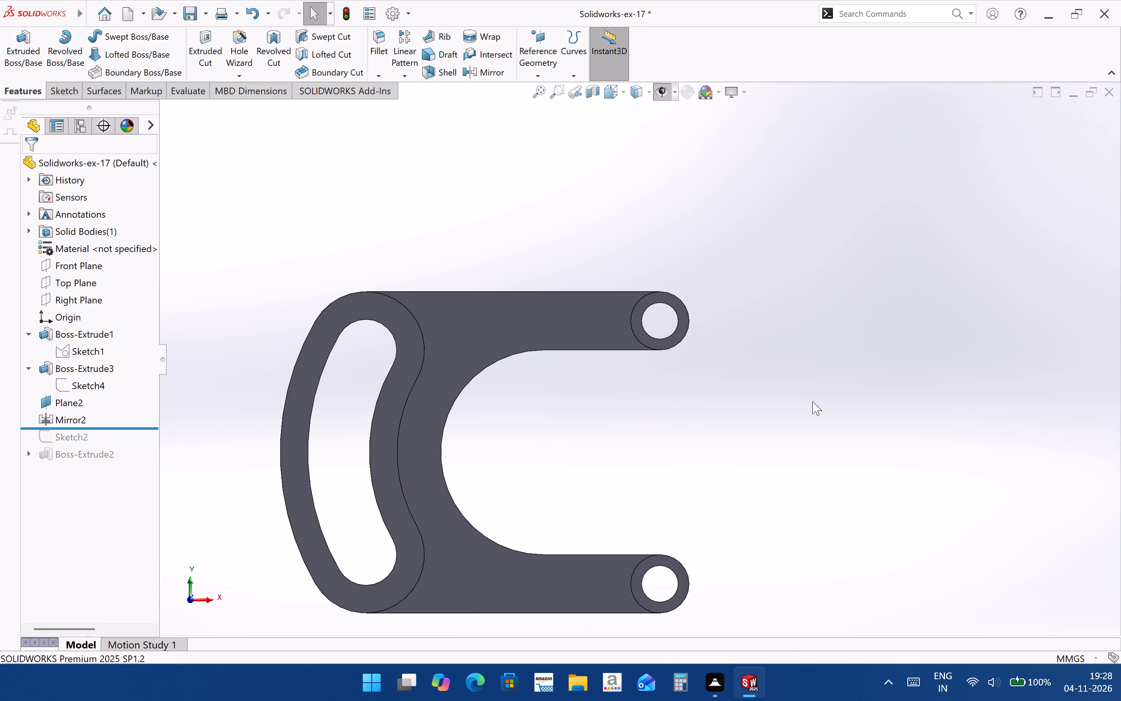
Examine the rebuilt bracket's slot, arms and end bosses from oblique angles.
{"action": "scroll", "coordinate": [743, 427], "scroll_direction": "up", "scroll_amount": 3}
{"action": "middle_click_drag", "start_coordinate": [654, 483], "coordinate": [661, 360]}
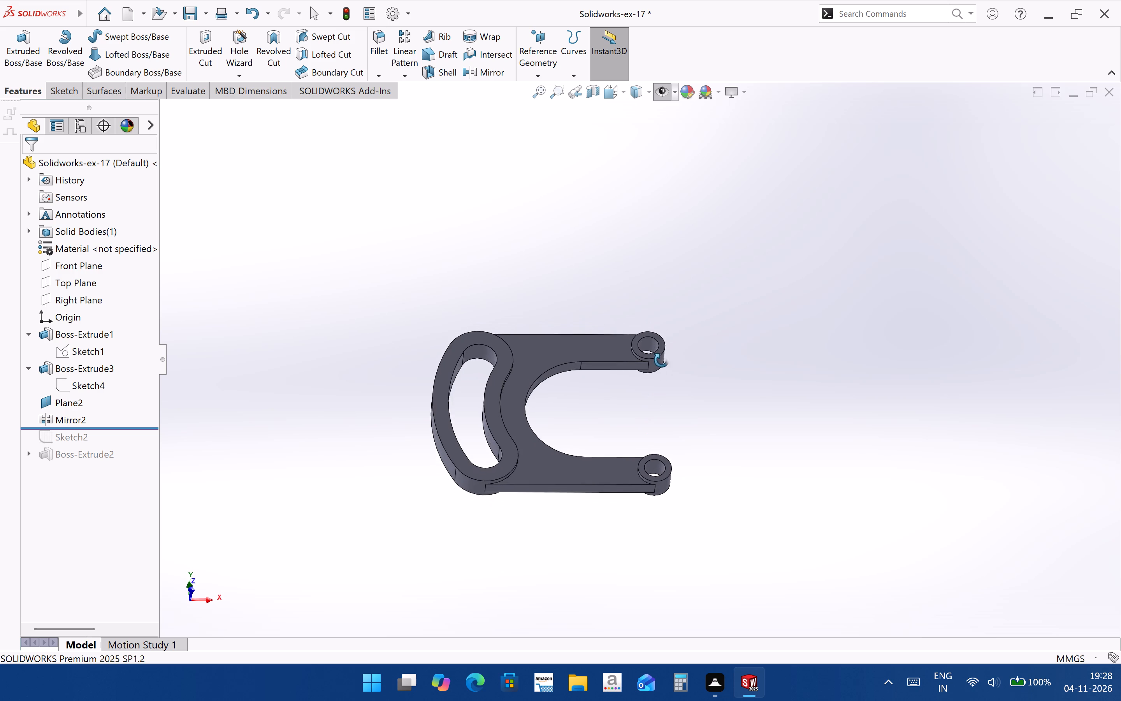
{"action": "middle_click_drag", "start_coordinate": [661, 360], "coordinate": [661, 350]}
{"action": "scroll", "coordinate": [668, 401], "scroll_direction": "down", "scroll_amount": 3}
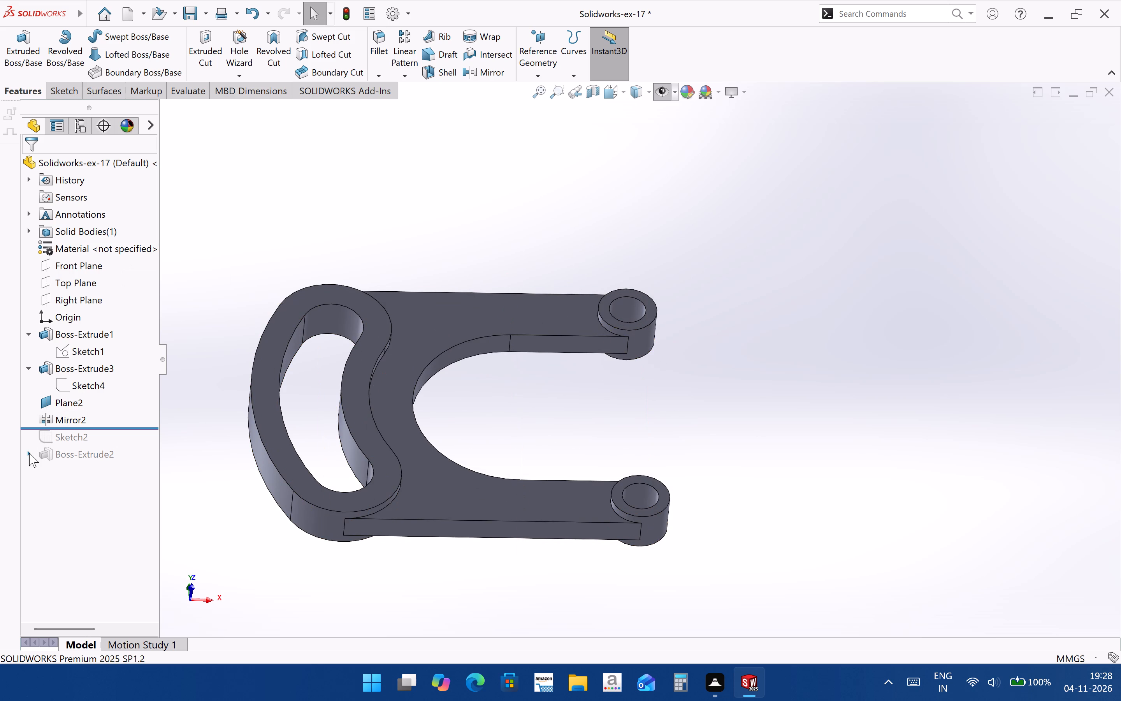
{"action": "scroll", "coordinate": [684, 387], "scroll_direction": "up", "scroll_amount": 4}
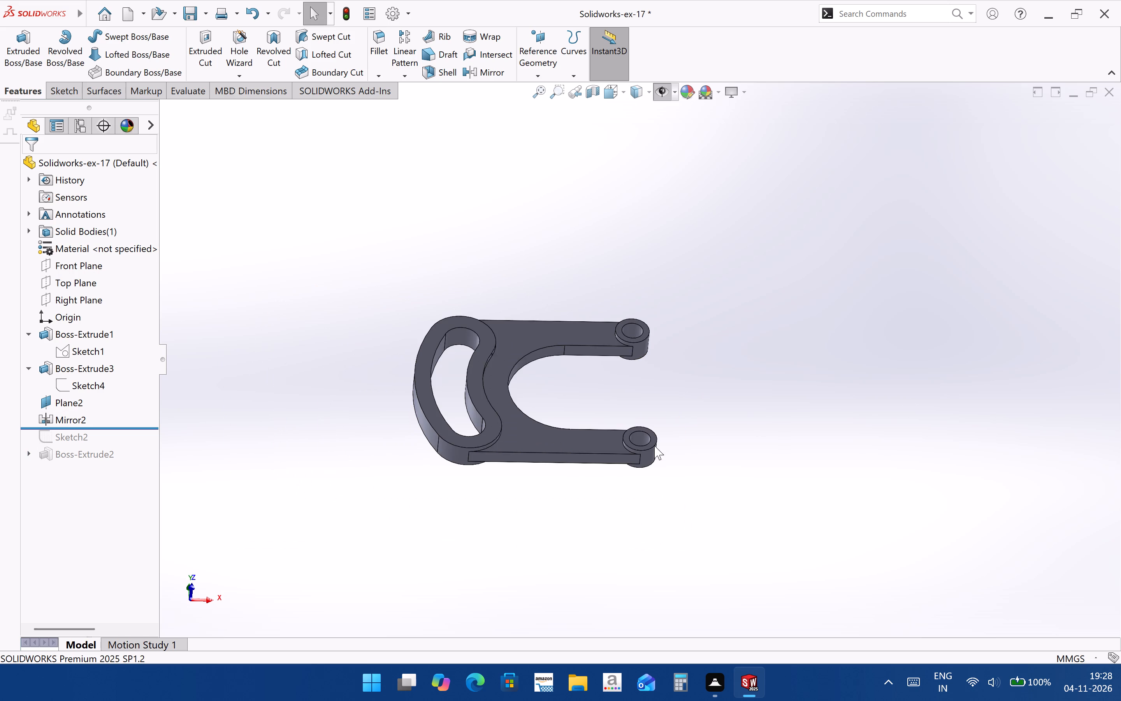
{"action": "middle_click_drag", "start_coordinate": [654, 446], "coordinate": [641, 410]}
{"action": "scroll", "coordinate": [575, 345], "scroll_direction": "down", "scroll_amount": 3}
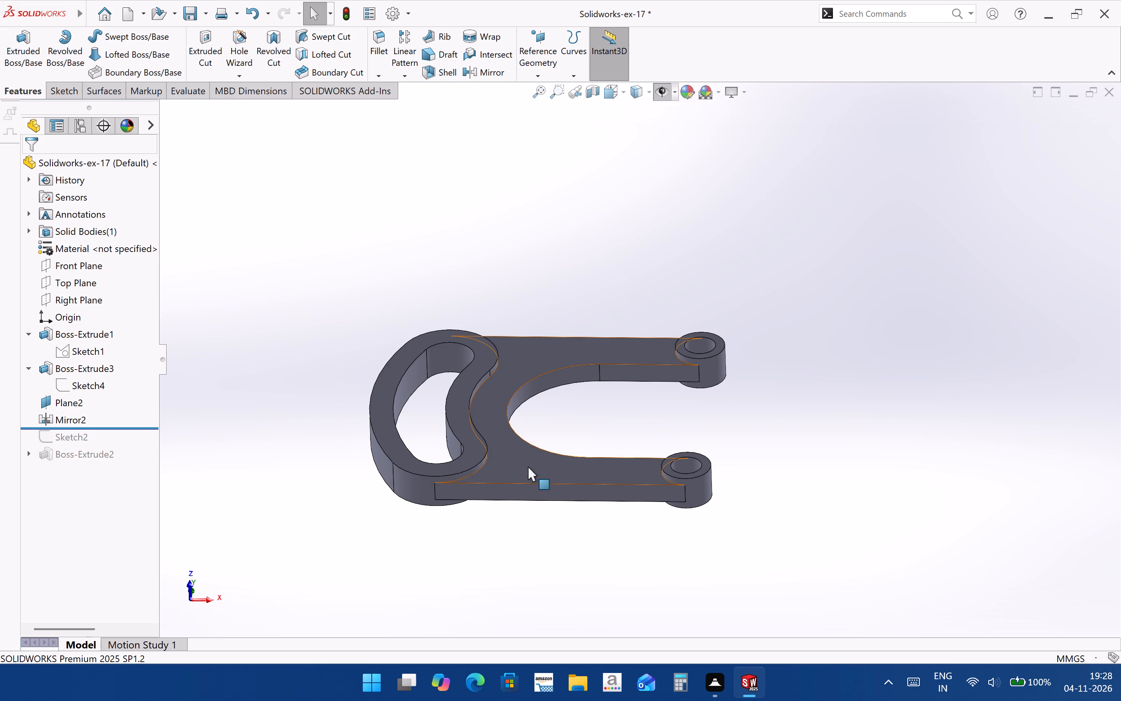
{"action": "scroll", "coordinate": [699, 409], "scroll_direction": "up", "scroll_amount": 1}
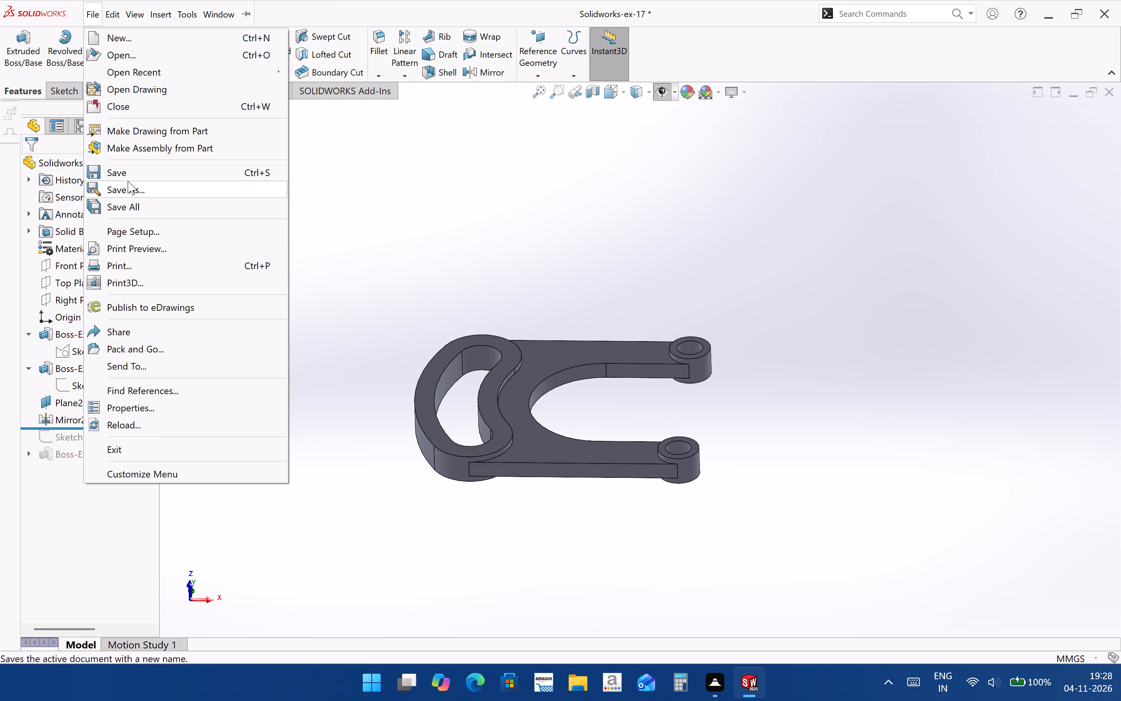
Save the part.
{"action": "left_click", "coordinate": [128, 177]}
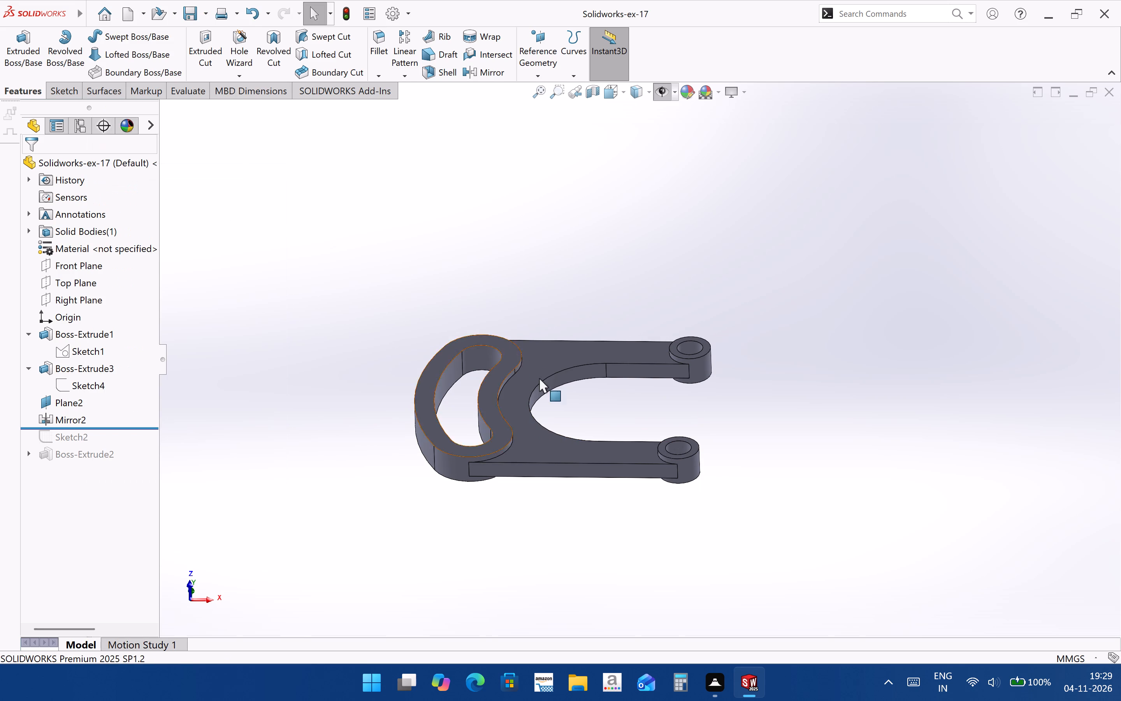
Start a sketch on the lower arm's straight outer side face and draw a vertical centerline about 80 mm long across it.
{"action": "middle_click_drag", "start_coordinate": [558, 406], "coordinate": [539, 458]}
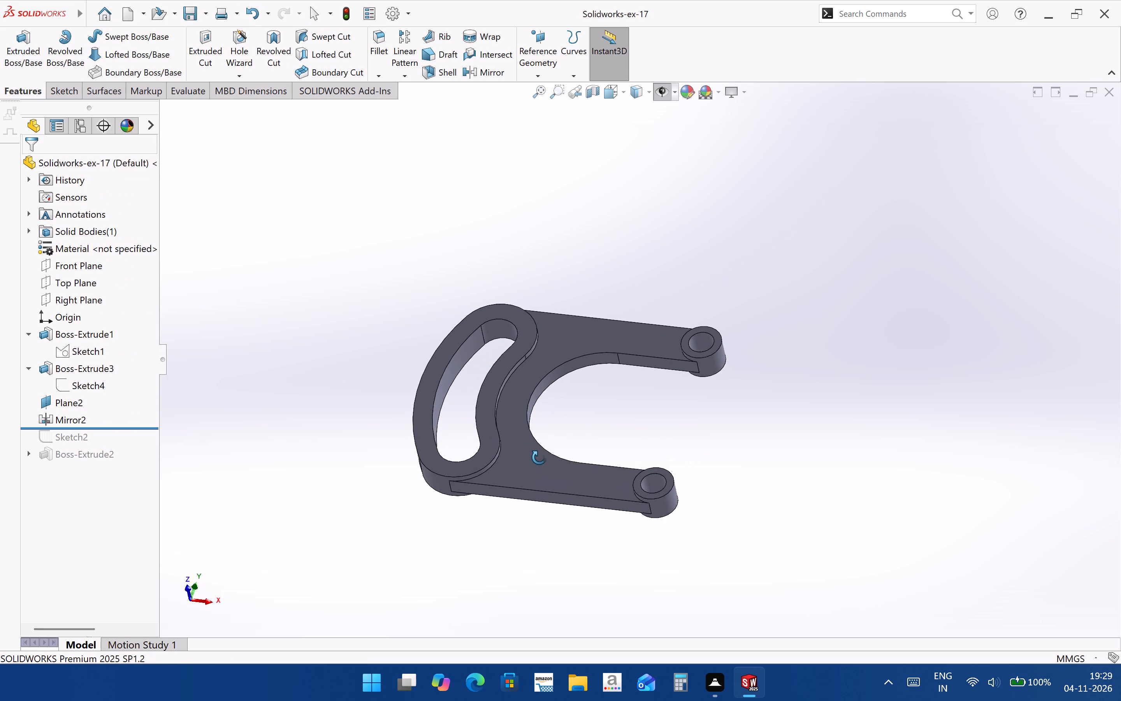
{"action": "middle_click_drag", "start_coordinate": [539, 458], "coordinate": [544, 444]}
{"action": "left_click", "coordinate": [544, 484]}
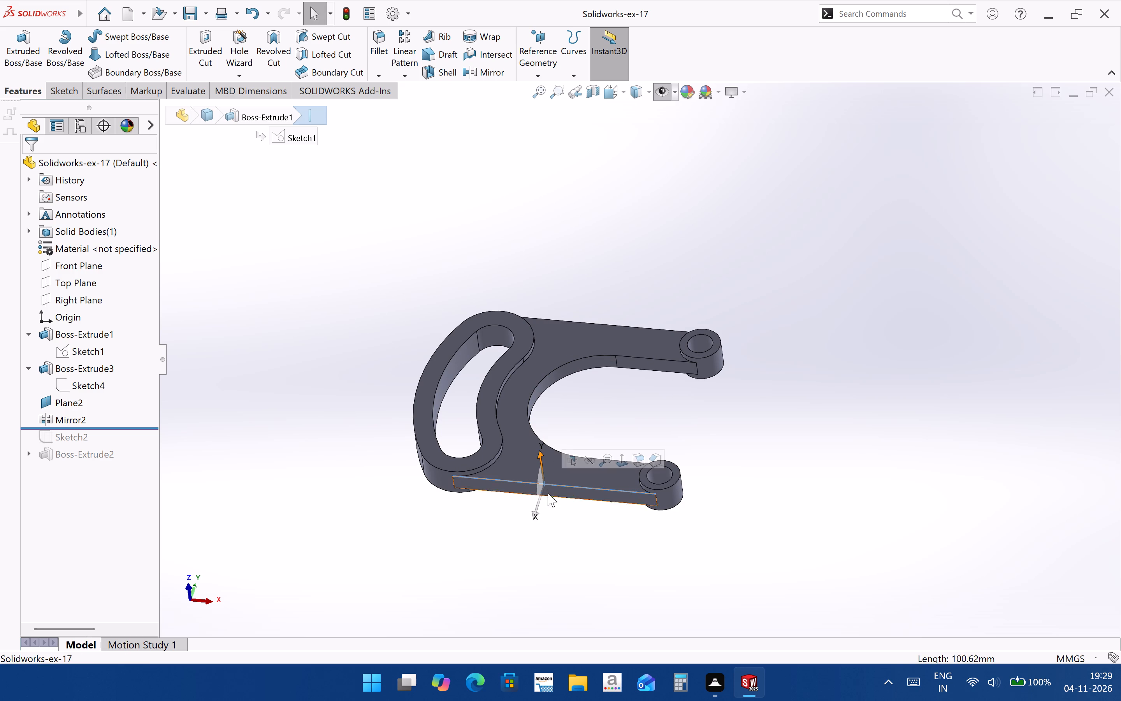
{"action": "left_click", "coordinate": [583, 517]}
{"action": "left_click", "coordinate": [574, 496]}
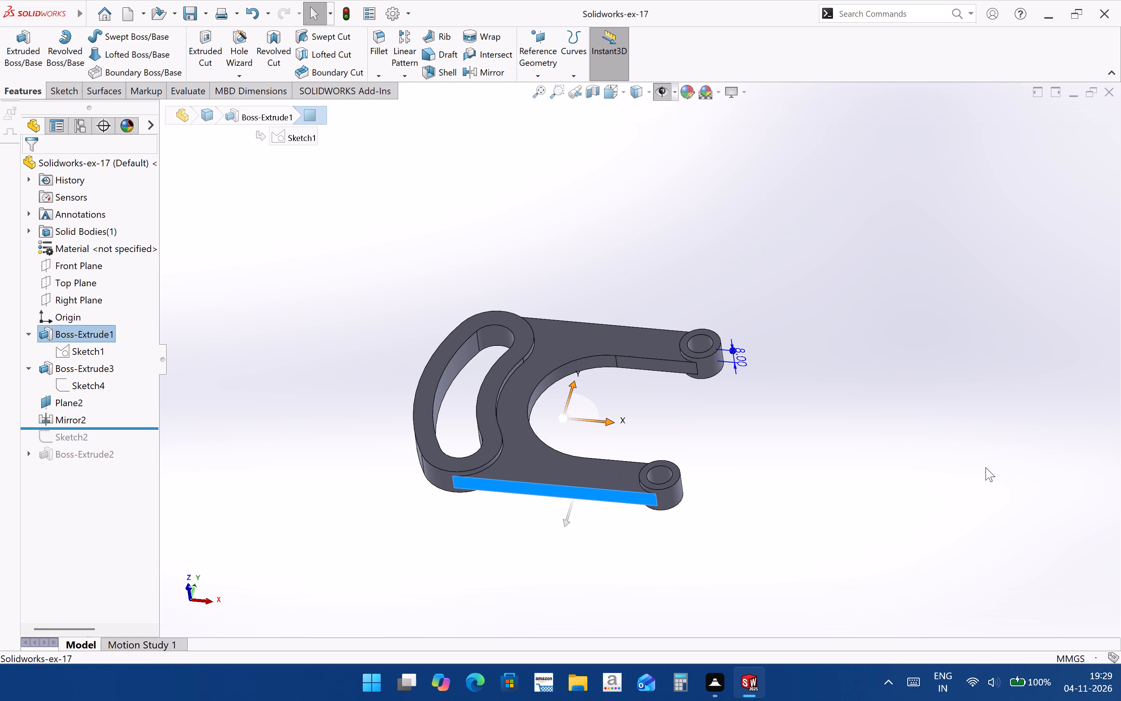
{"action": "key", "text": "ctrl+8"}
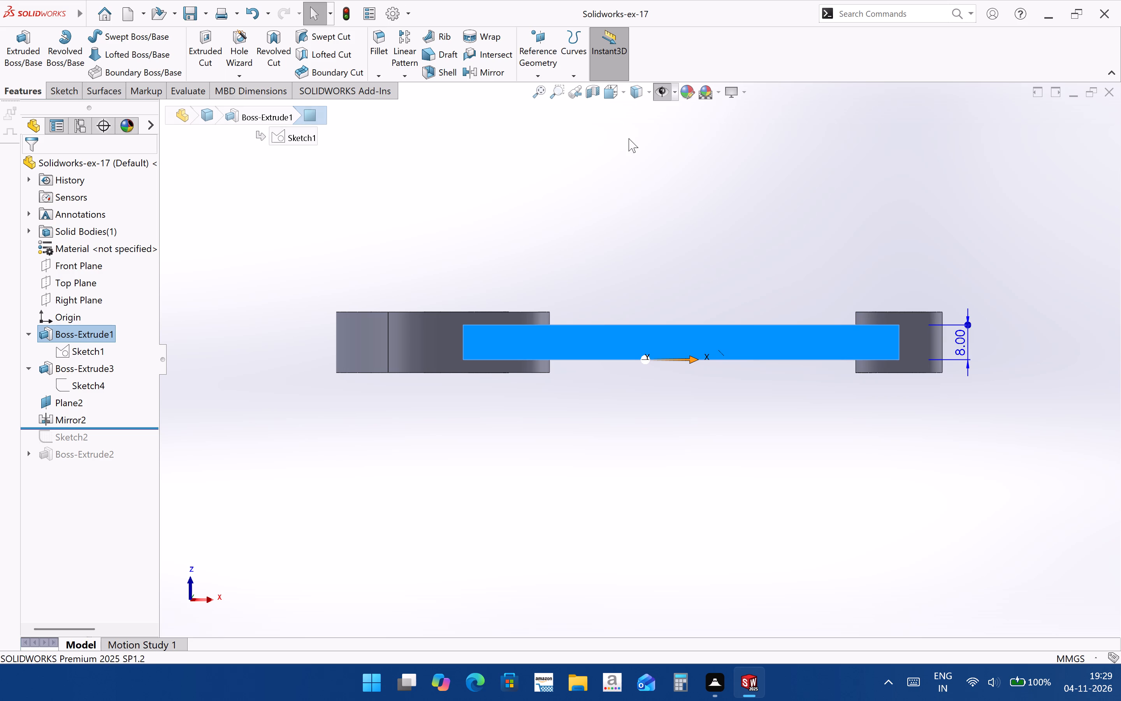
{"action": "left_click", "coordinate": [65, 96]}
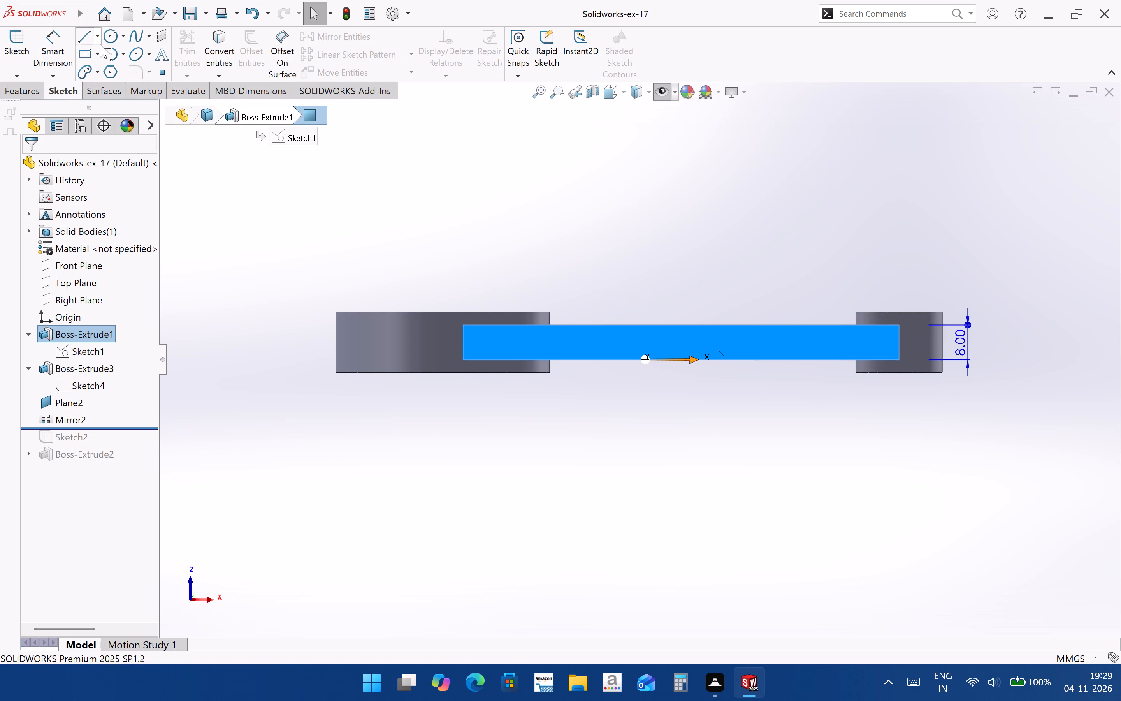
{"action": "left_click", "coordinate": [100, 43]}
{"action": "left_click", "coordinate": [108, 69]}
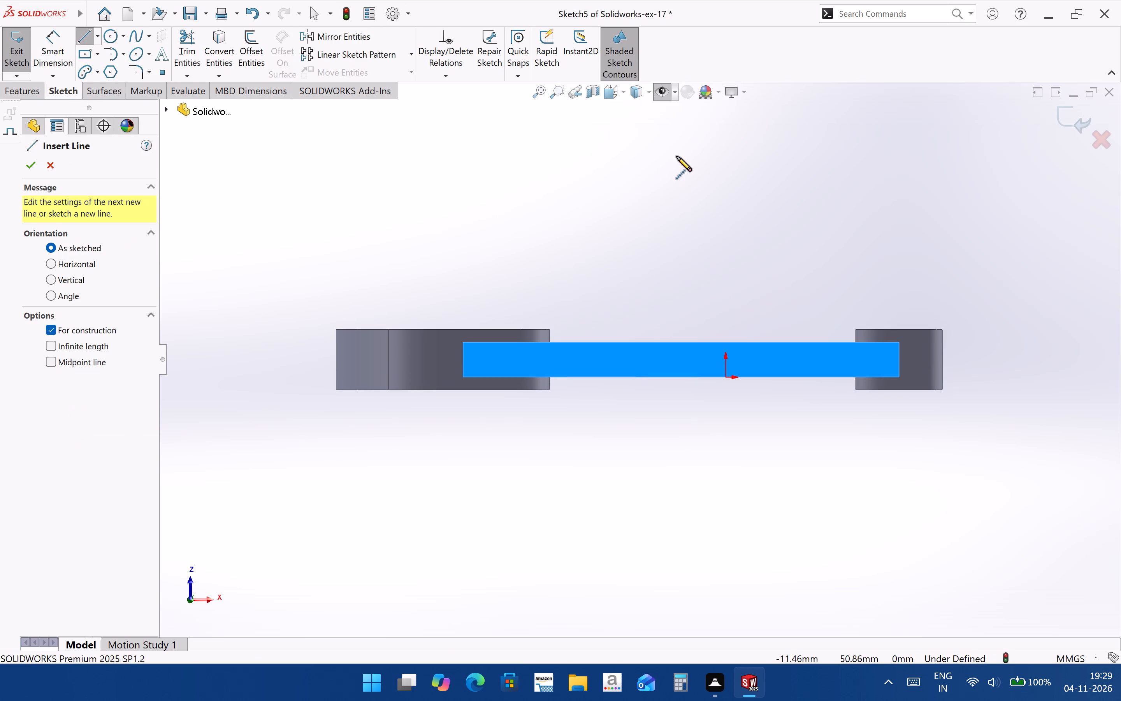
{"action": "left_click", "coordinate": [677, 144]}
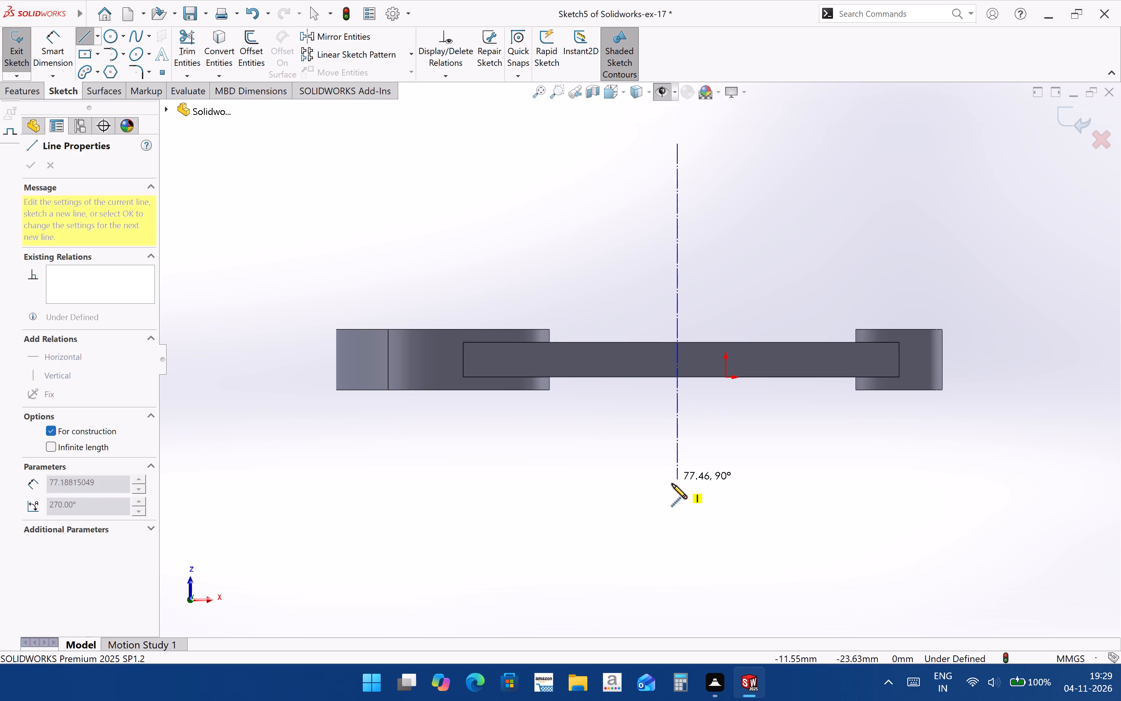
{"action": "left_click", "coordinate": [677, 490]}
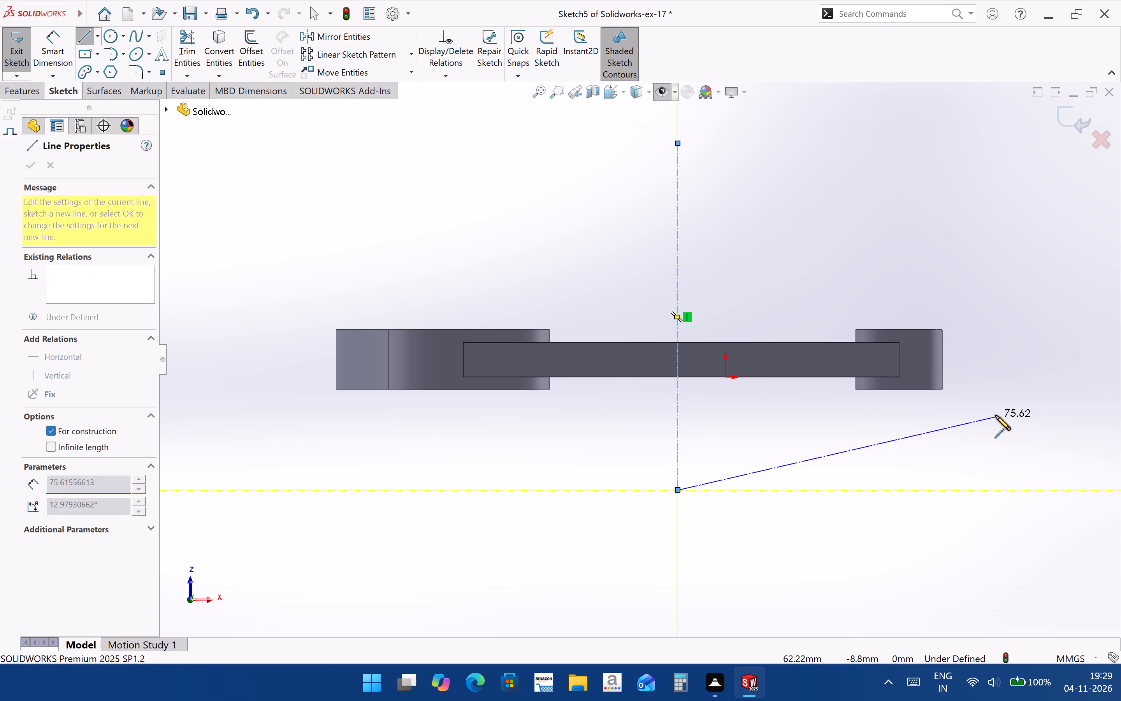
{"action": "key", "text": "Escape"}
Dimension the vertical centerline 65.50 mm from the outer end of the end boss.
{"action": "left_click", "coordinate": [51, 27]}
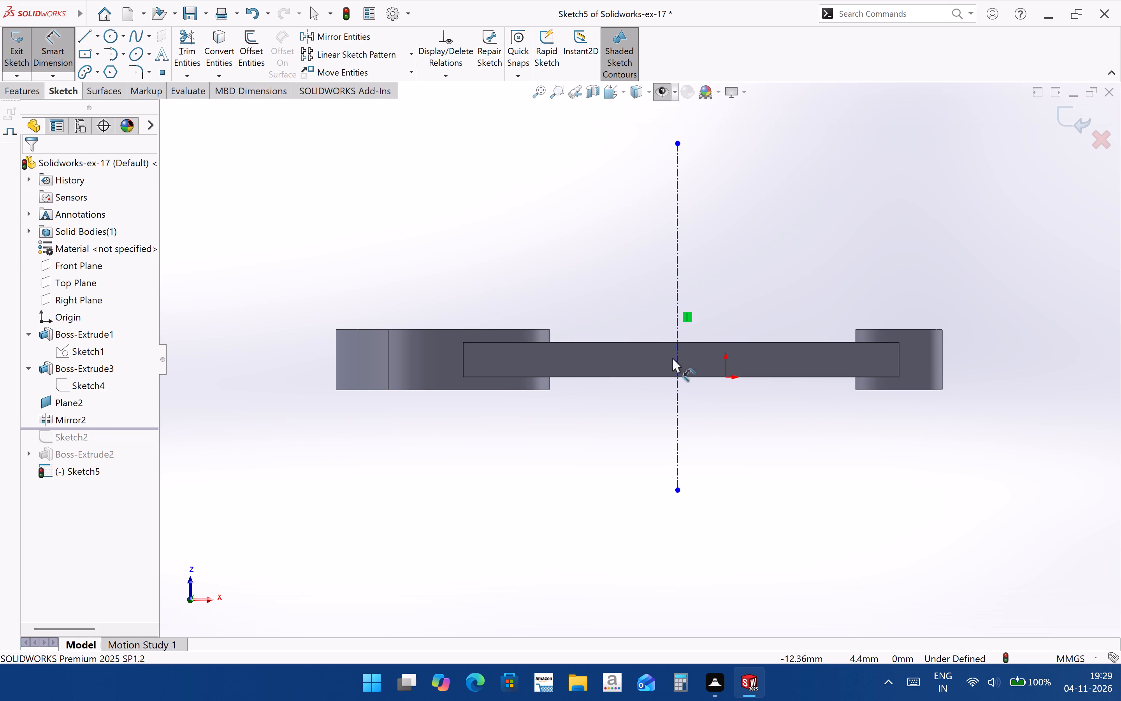
{"action": "left_click", "coordinate": [677, 313]}
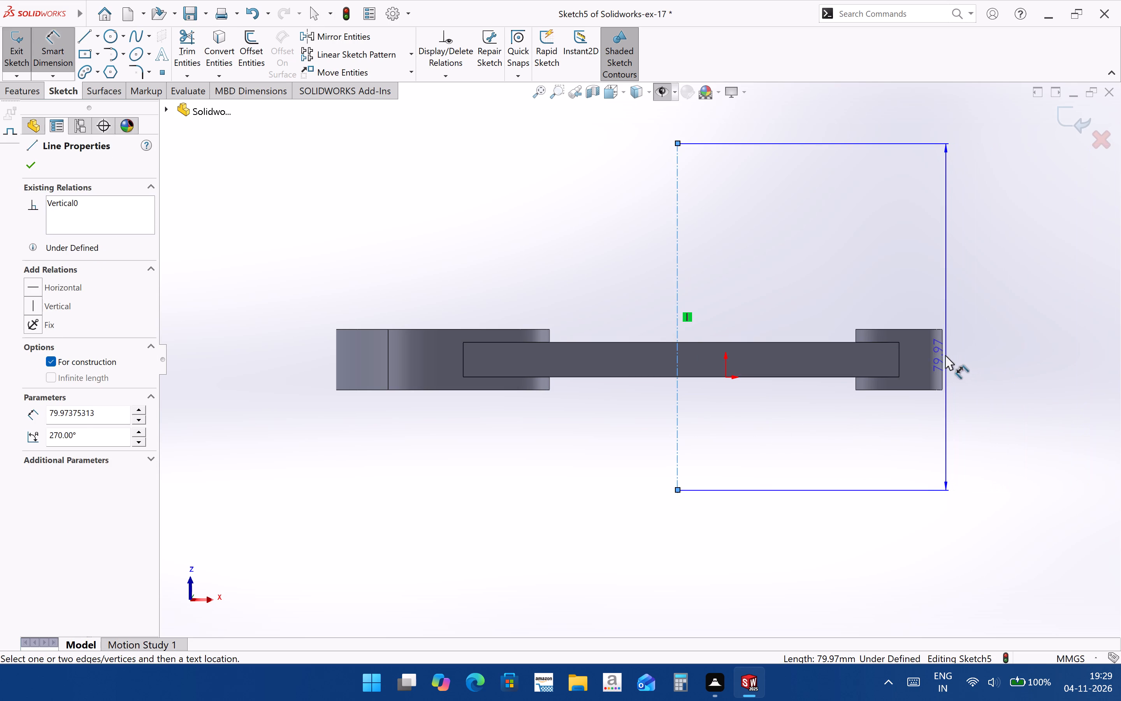
{"action": "left_click", "coordinate": [943, 356]}
{"action": "left_click", "coordinate": [911, 280]}
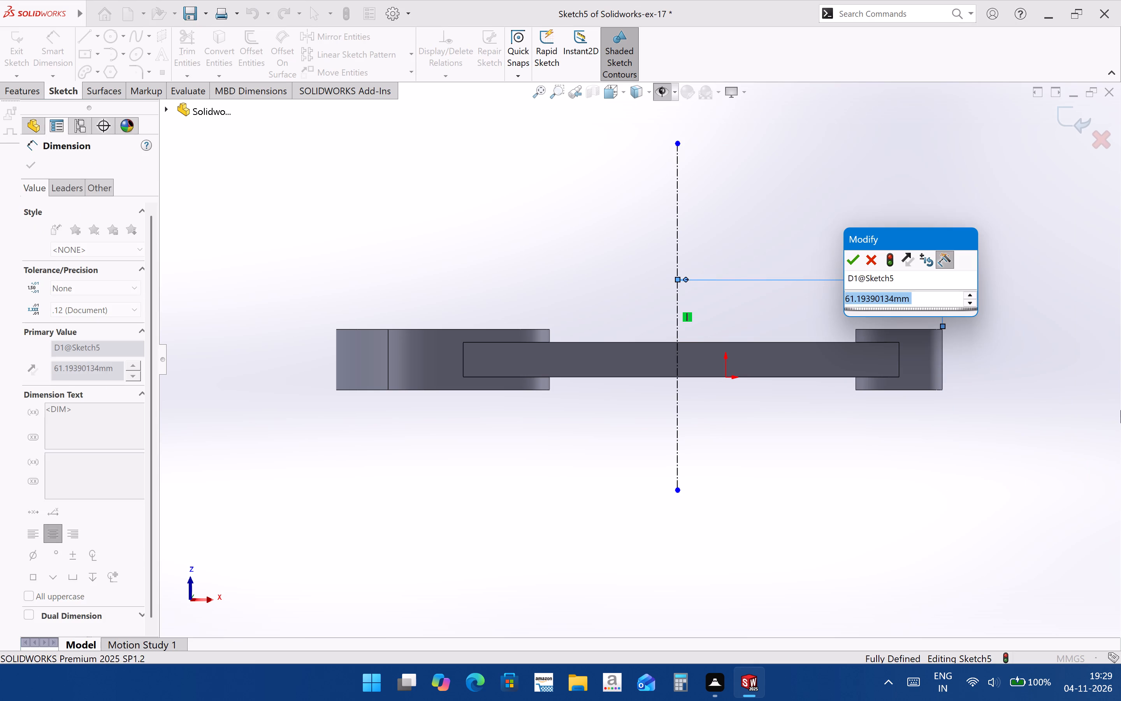
{"action": "type", "text": "65"}
{"action": "type", "text": ".50"}
{"action": "key", "text": "Return"}
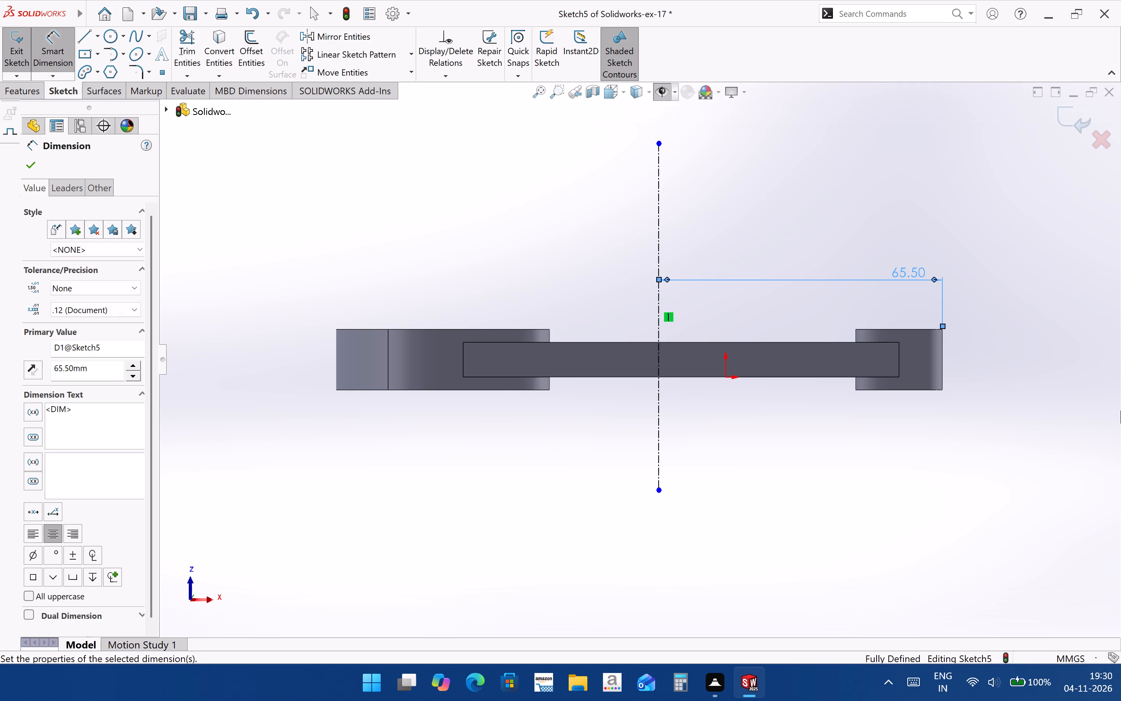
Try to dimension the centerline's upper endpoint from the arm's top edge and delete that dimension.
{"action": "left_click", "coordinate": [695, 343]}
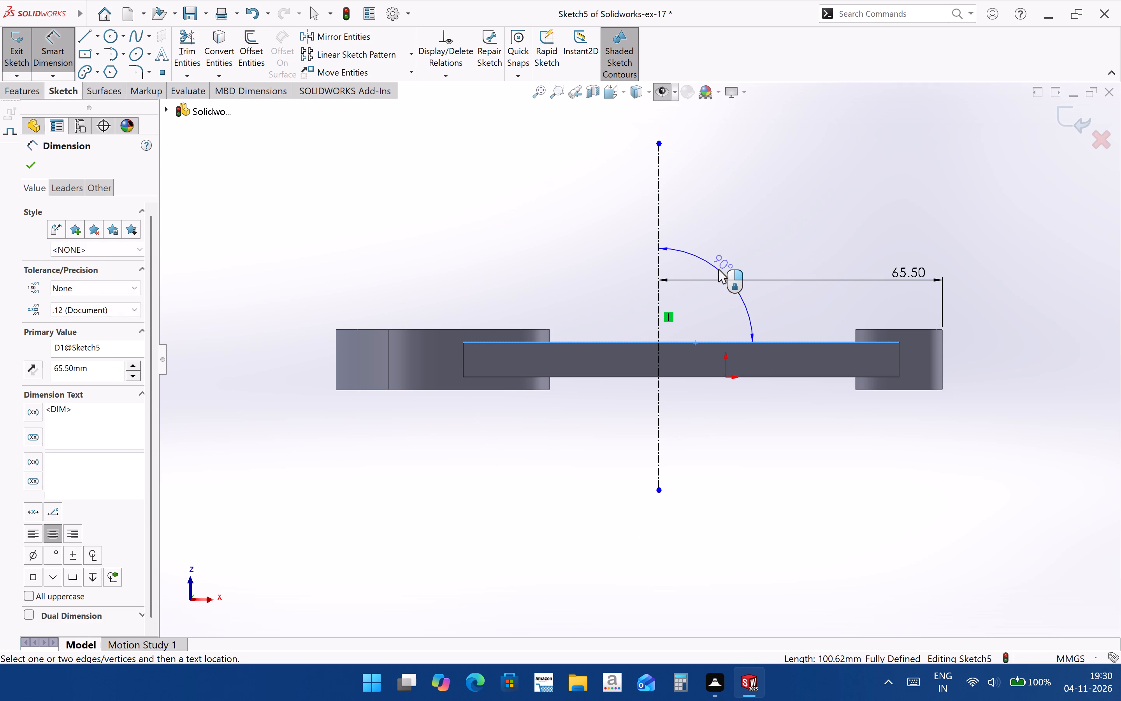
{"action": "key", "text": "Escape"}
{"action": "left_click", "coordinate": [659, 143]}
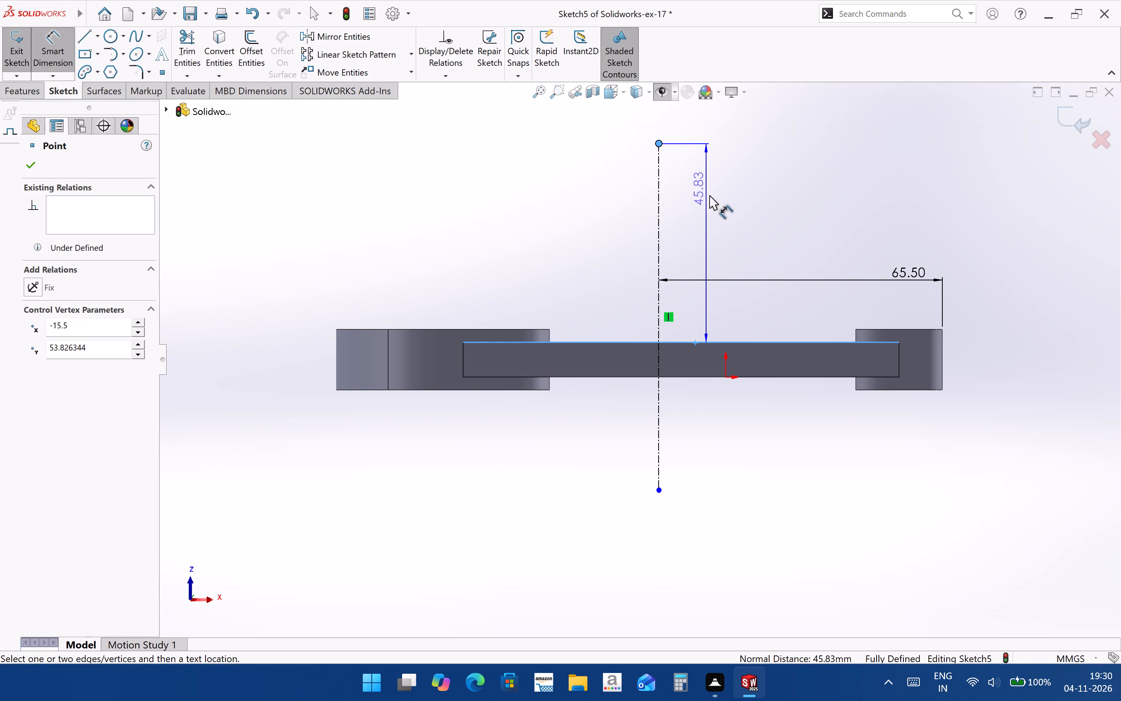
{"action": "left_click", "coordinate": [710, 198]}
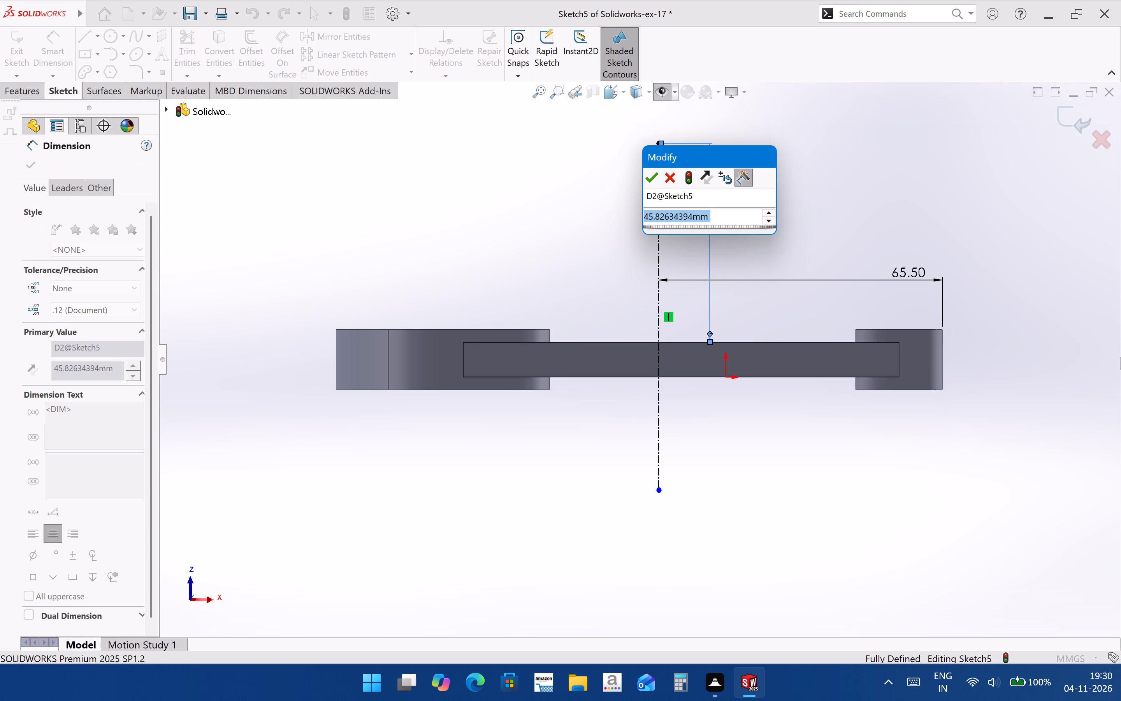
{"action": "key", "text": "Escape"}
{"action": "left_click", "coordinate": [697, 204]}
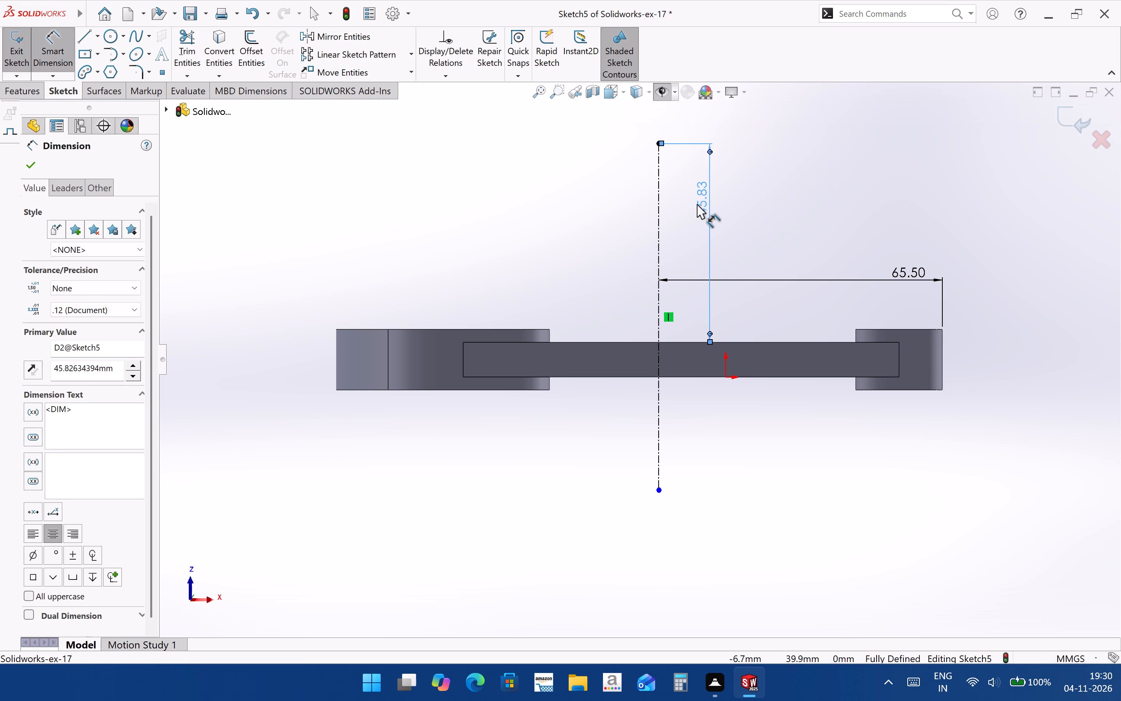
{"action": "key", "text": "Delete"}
Dimension the centerline's upper endpoint 42 mm above the top edge of the end boss.
{"action": "left_click", "coordinate": [659, 143]}
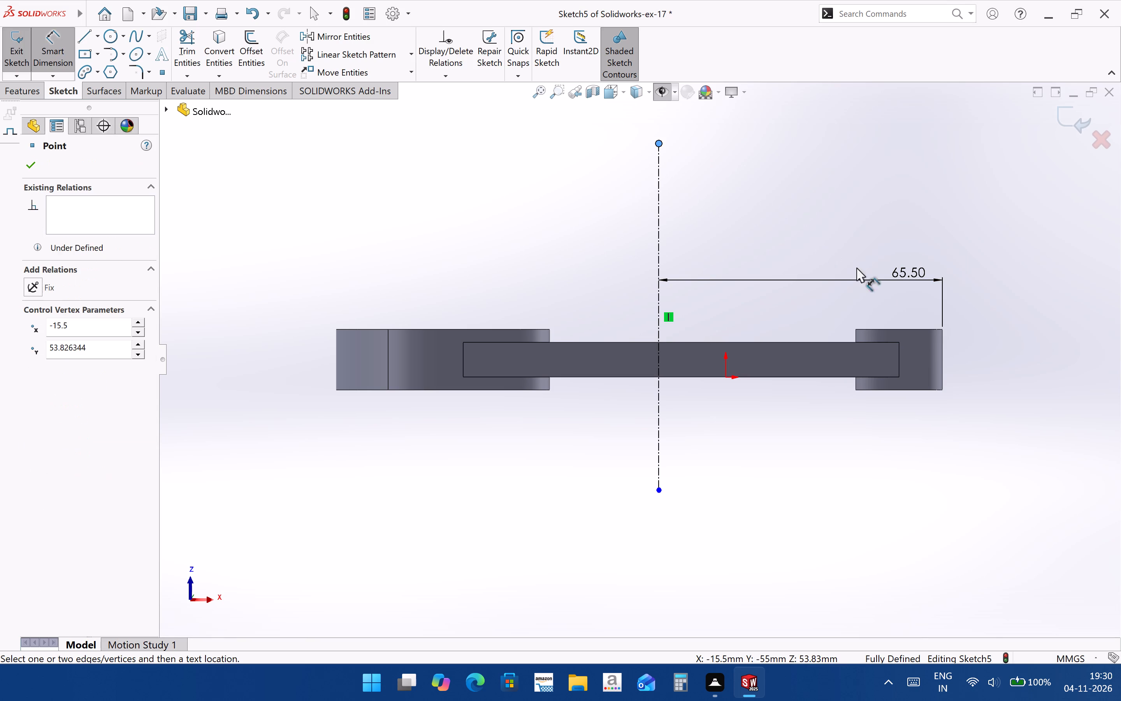
{"action": "left_click", "coordinate": [911, 330], "text": "ctrl"}
{"action": "left_click", "coordinate": [846, 218]}
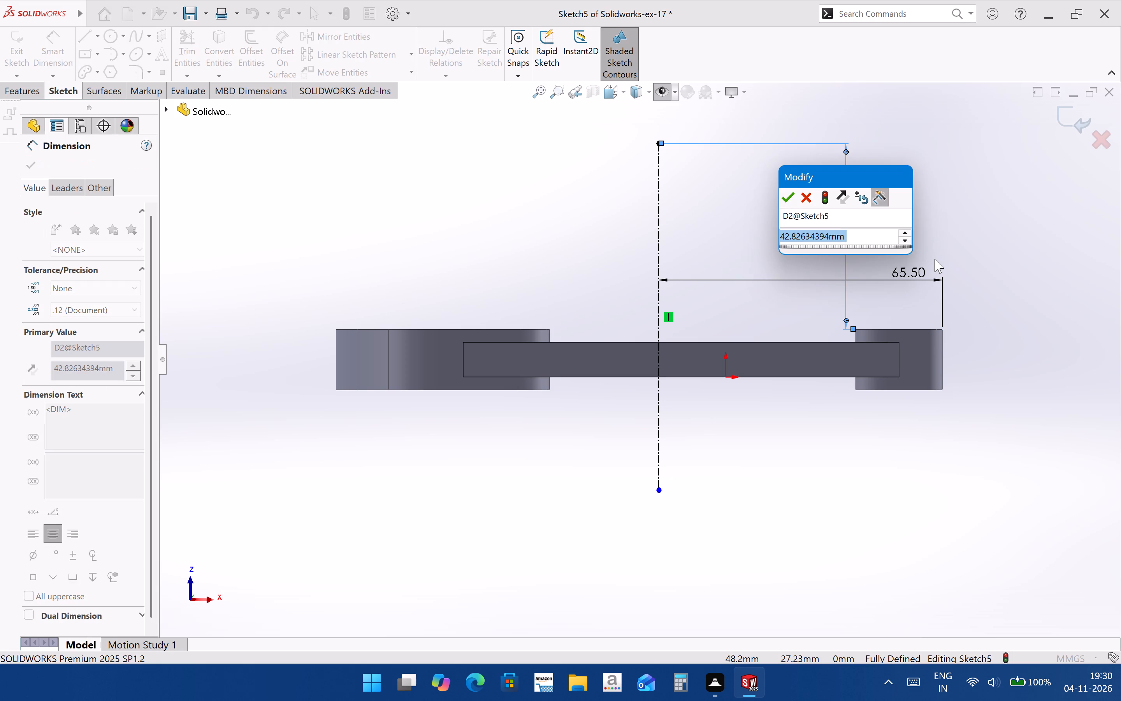
{"action": "type", "text": "42"}
{"action": "key", "text": "Return"}
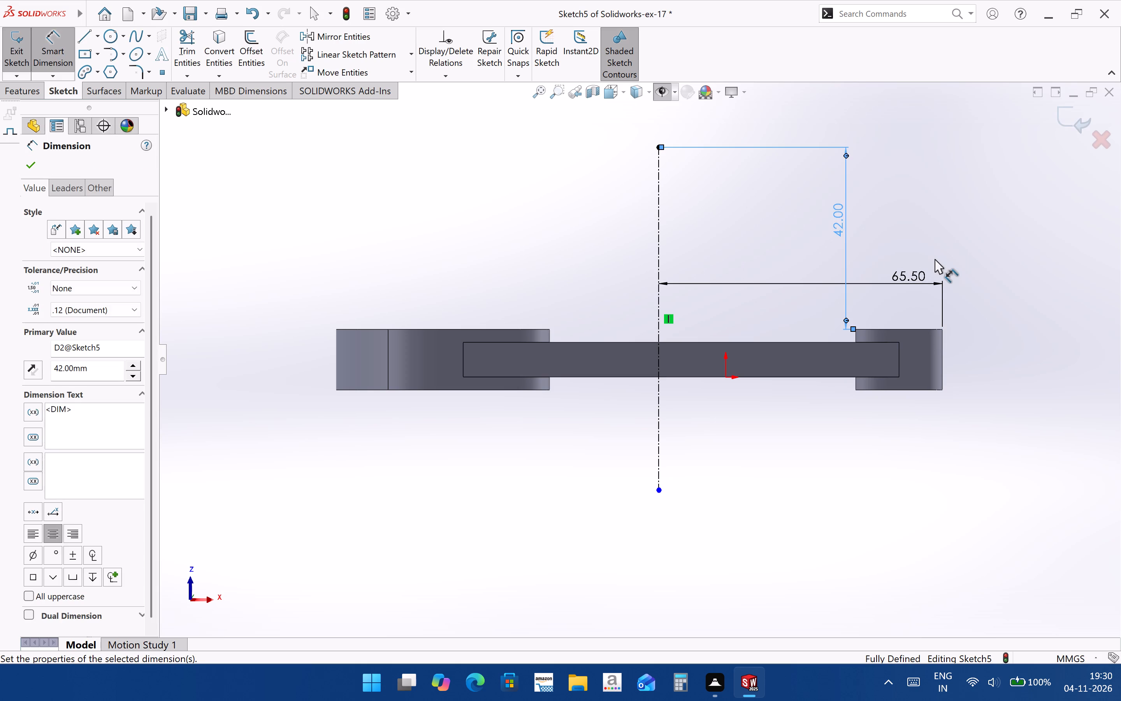
Draw two concentric circles, about 13.4 mm and 19.5 mm in diameter, centred on the centerline's upper endpoint.
{"action": "scroll", "coordinate": [602, 322], "scroll_direction": "up", "scroll_amount": 2}
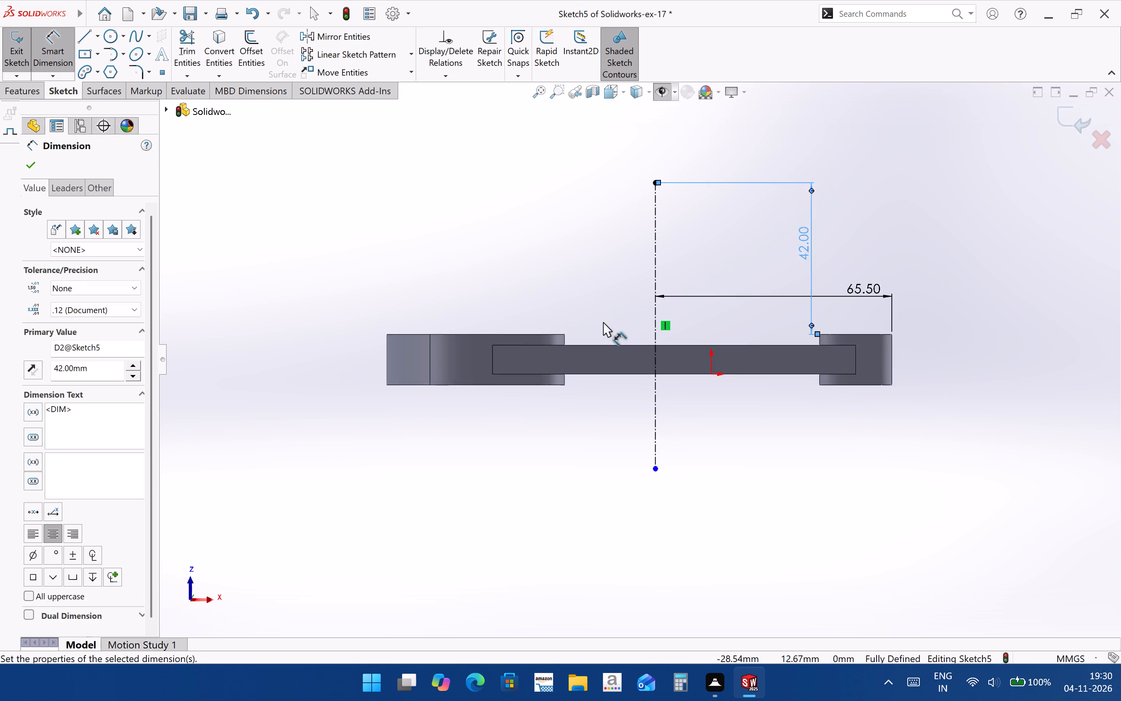
{"action": "left_click", "coordinate": [107, 33]}
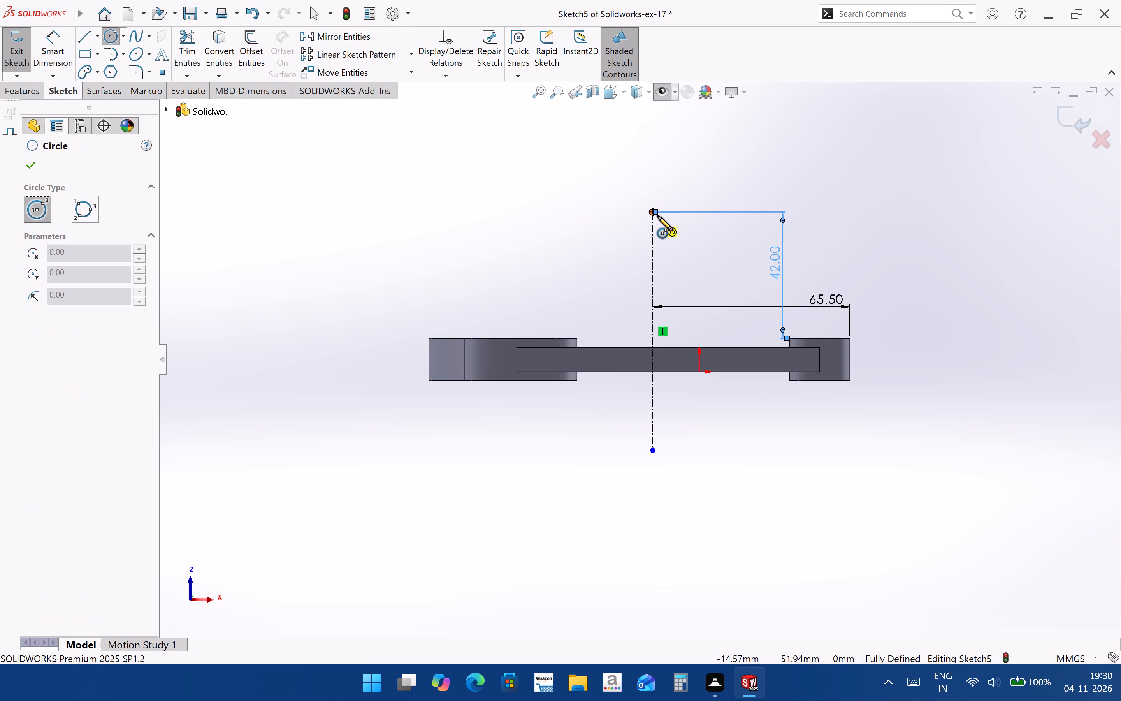
{"action": "left_click", "coordinate": [650, 214]}
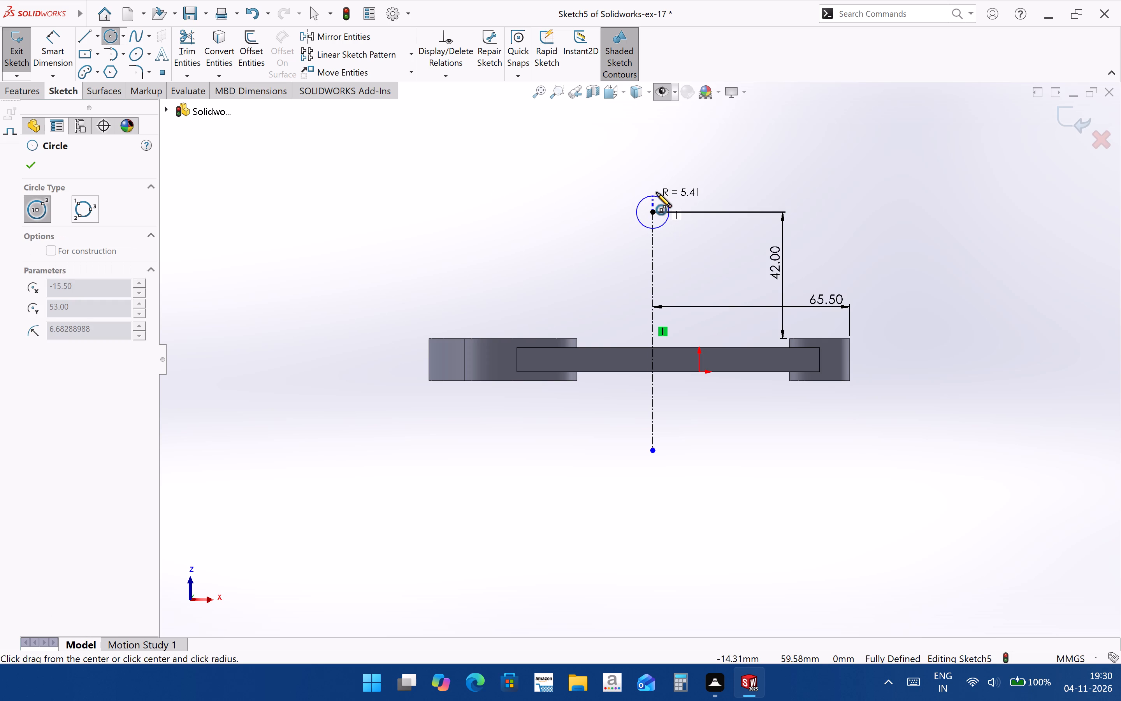
{"action": "left_click", "coordinate": [656, 192]}
{"action": "left_click", "coordinate": [654, 213]}
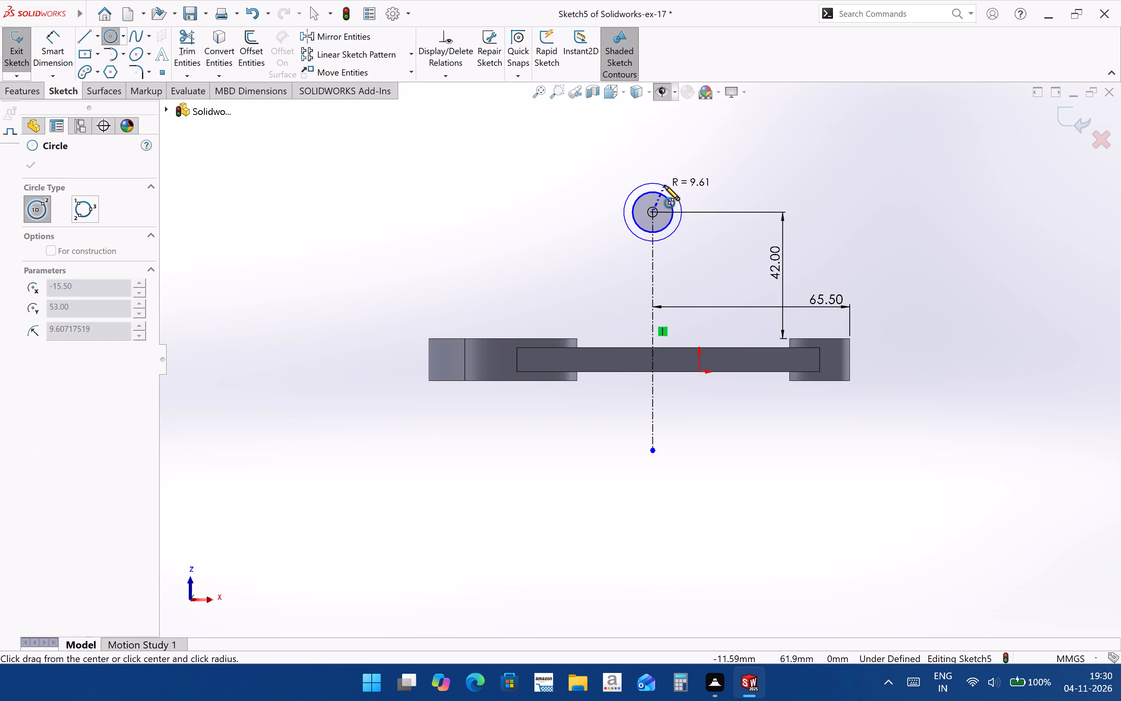
{"action": "left_click", "coordinate": [664, 185]}
Dimension the inner circle's diameter as 12.5 mm.
{"action": "left_click", "coordinate": [60, 47]}
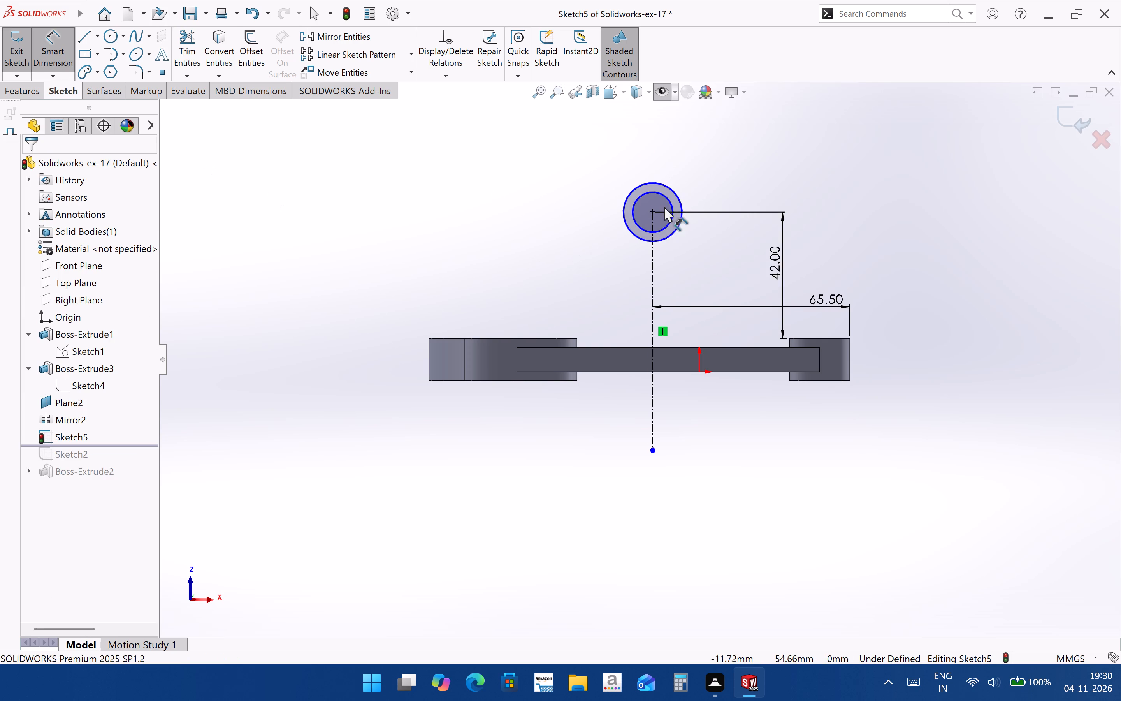
{"action": "scroll", "coordinate": [664, 207], "scroll_direction": "down", "scroll_amount": 2}
{"action": "left_click", "coordinate": [633, 259]}
{"action": "left_click", "coordinate": [578, 291]}
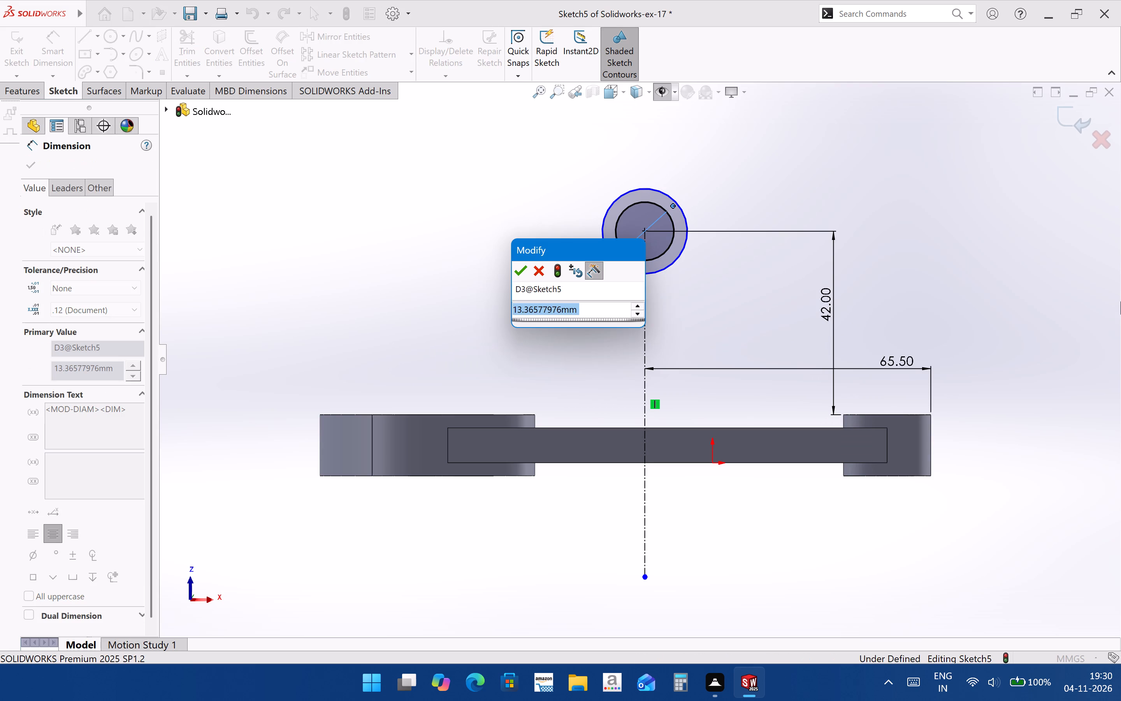
{"action": "key", "text": "1"}
{"action": "type", "text": "2.4"}
{"action": "key", "text": "BackSpace"}
{"action": "key", "text": "5"}
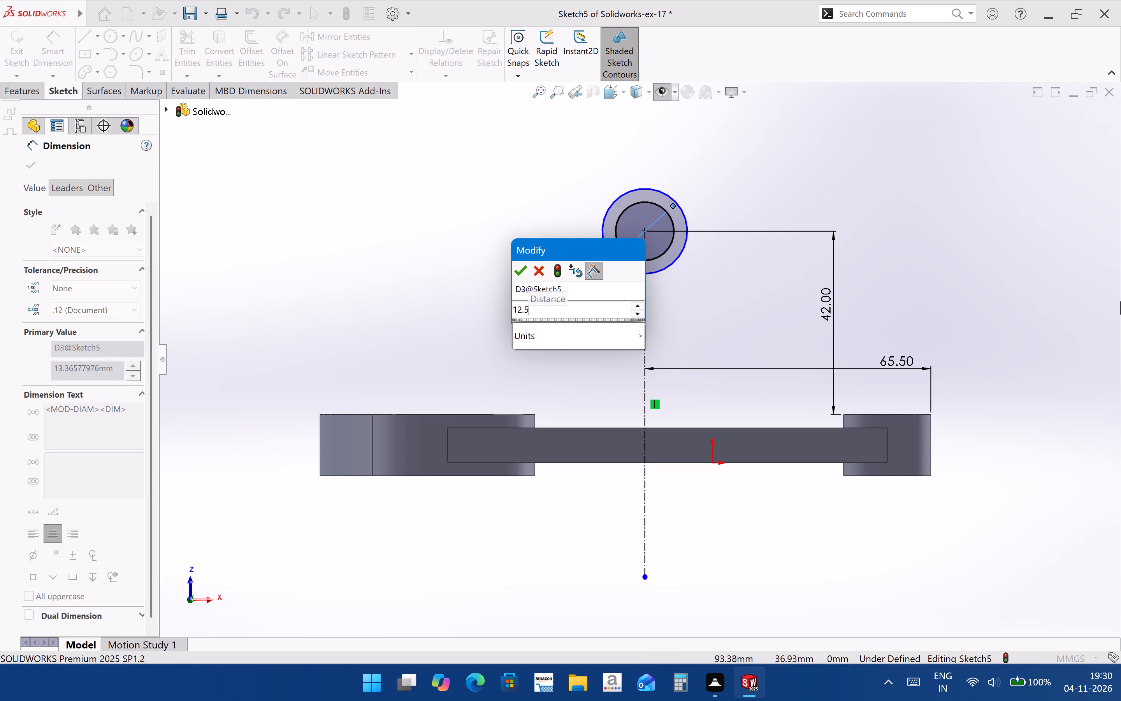
{"action": "key", "text": "Return"}
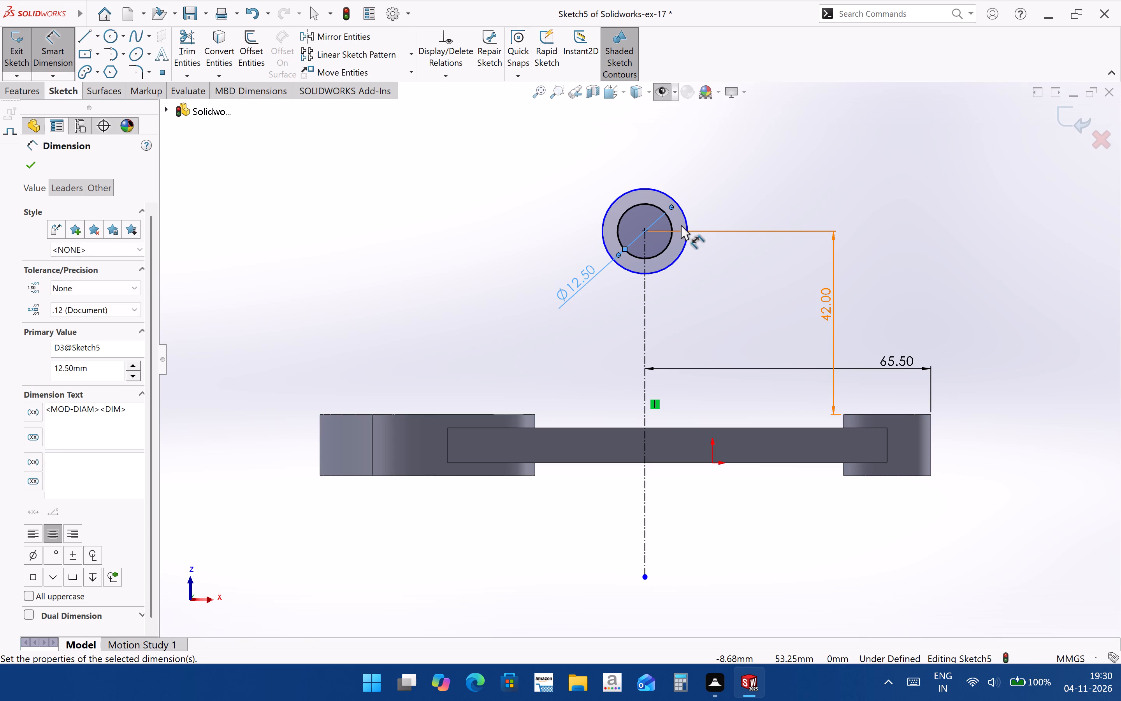
Dimension the outer circle's diameter as 25 mm.
{"action": "left_click", "coordinate": [685, 225]}
{"action": "left_click", "coordinate": [711, 206]}
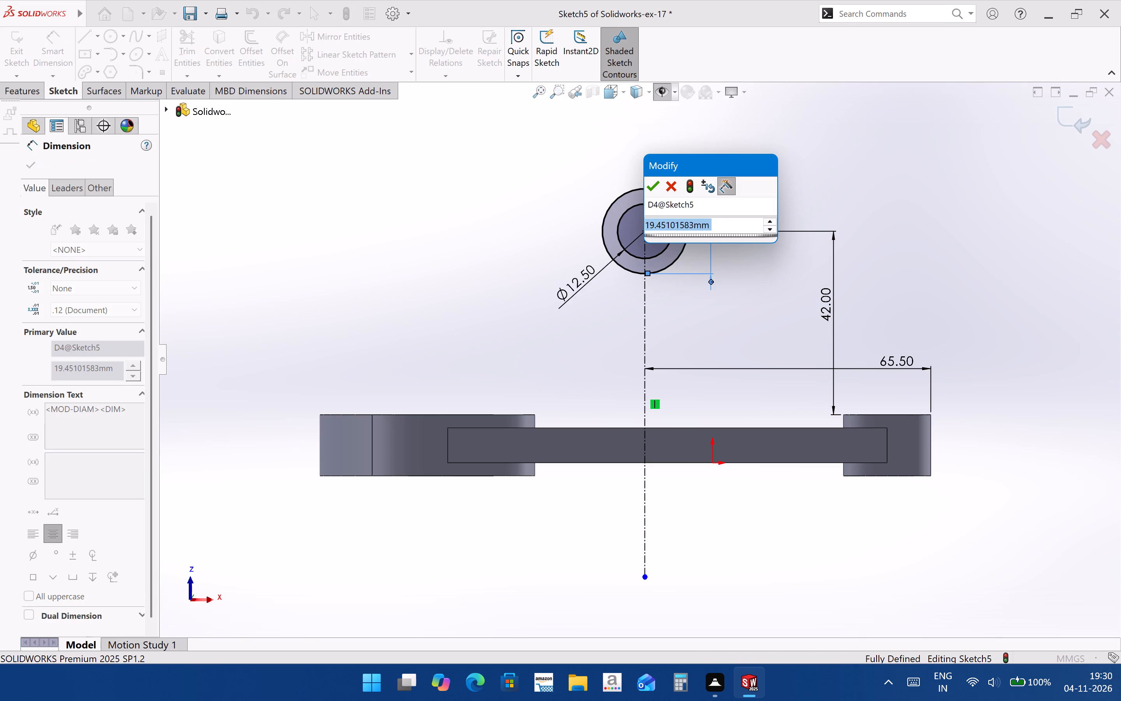
{"action": "type", "text": "25"}
{"action": "key", "text": "Return"}
{"action": "left_click", "coordinate": [727, 311]}
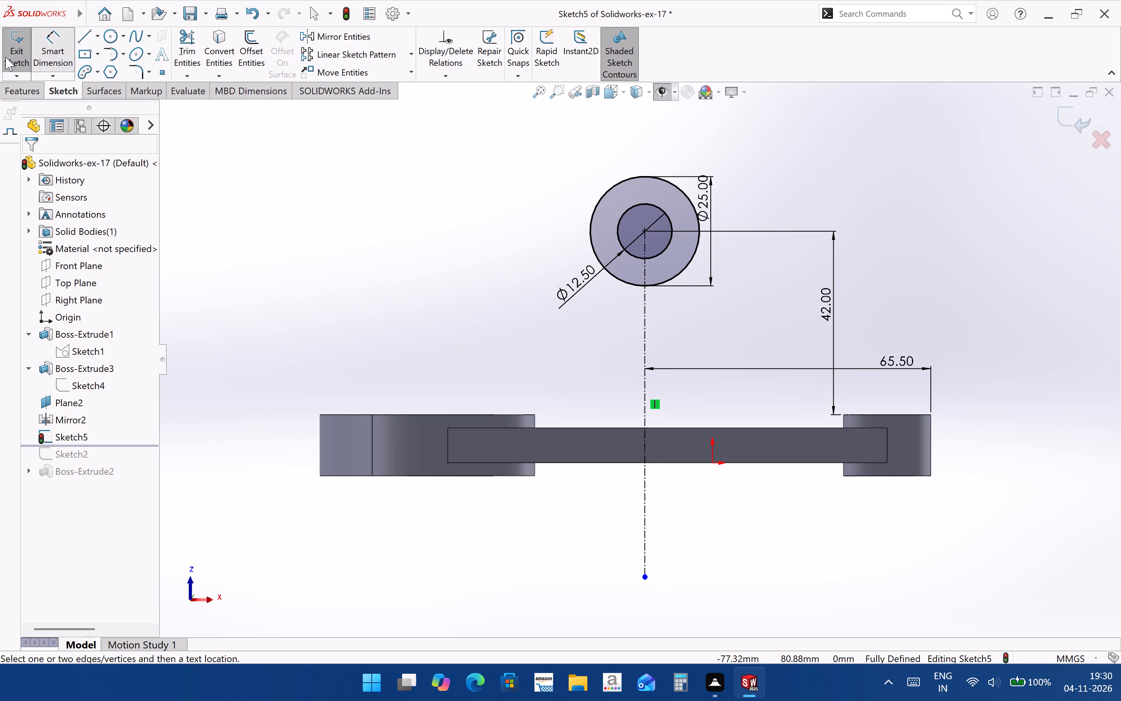
Draw a 45 mm vertical line from the outer circle's quadrant farthest from the end boss down to the arm's top edge.
{"action": "left_click", "coordinate": [86, 37]}
{"action": "left_click", "coordinate": [590, 232]}
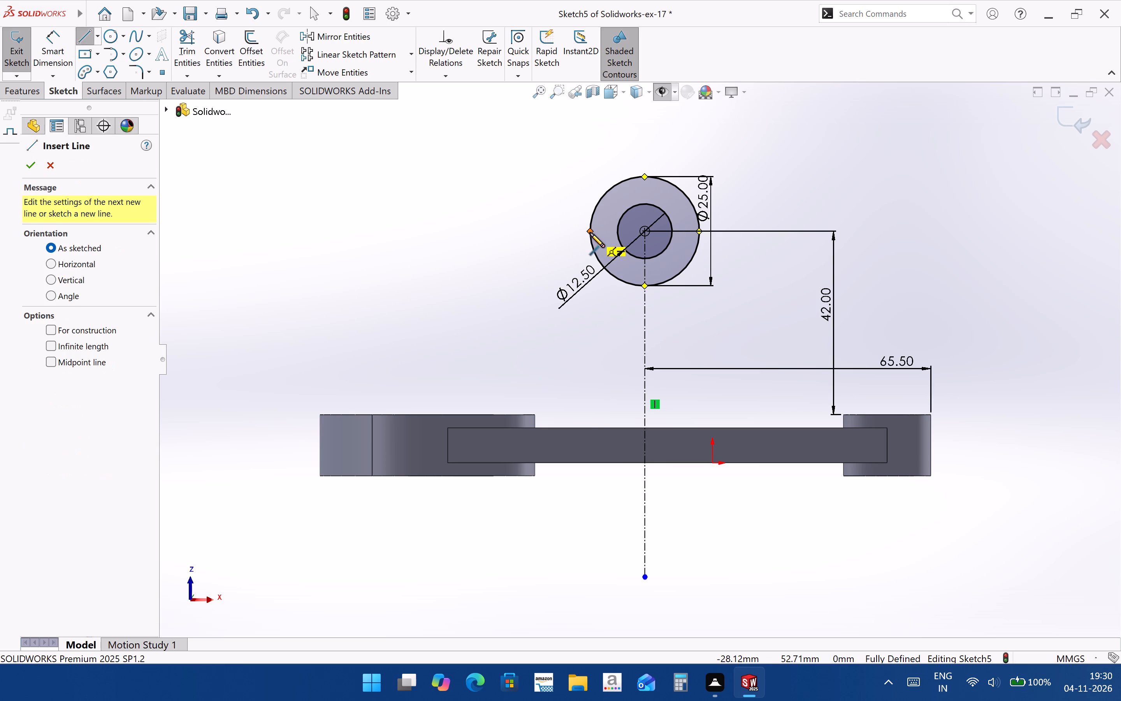
{"action": "left_click", "coordinate": [592, 428]}
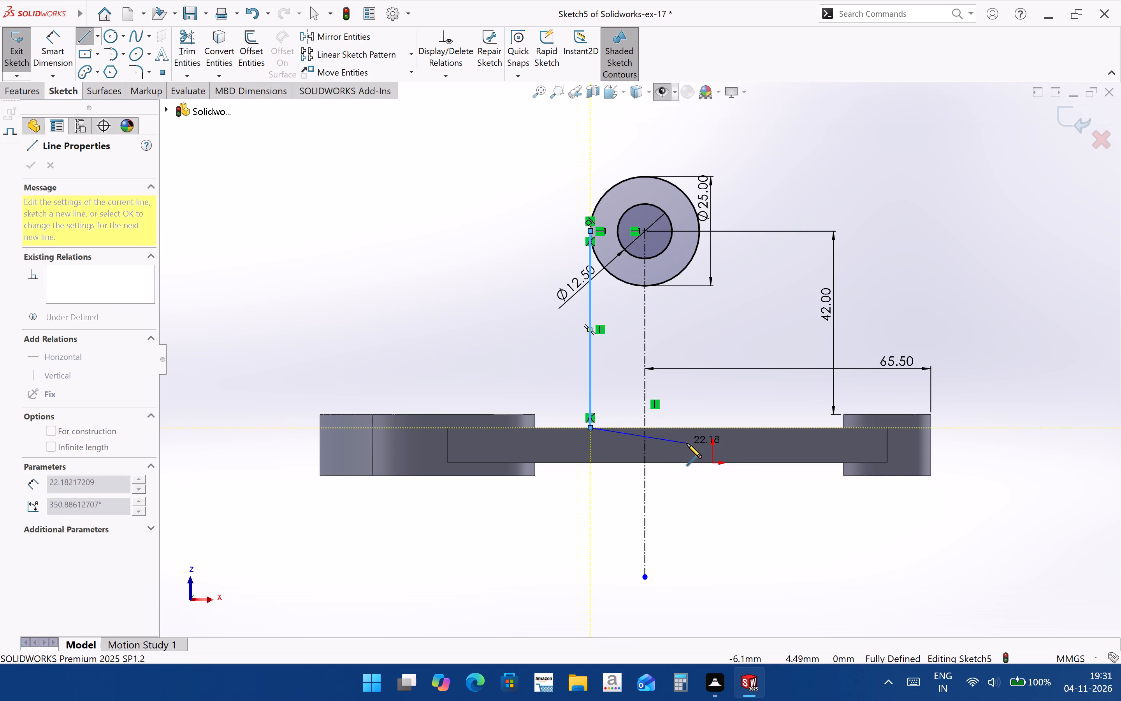
{"action": "type", "text": "``"}
{"action": "key", "text": "Escape"}
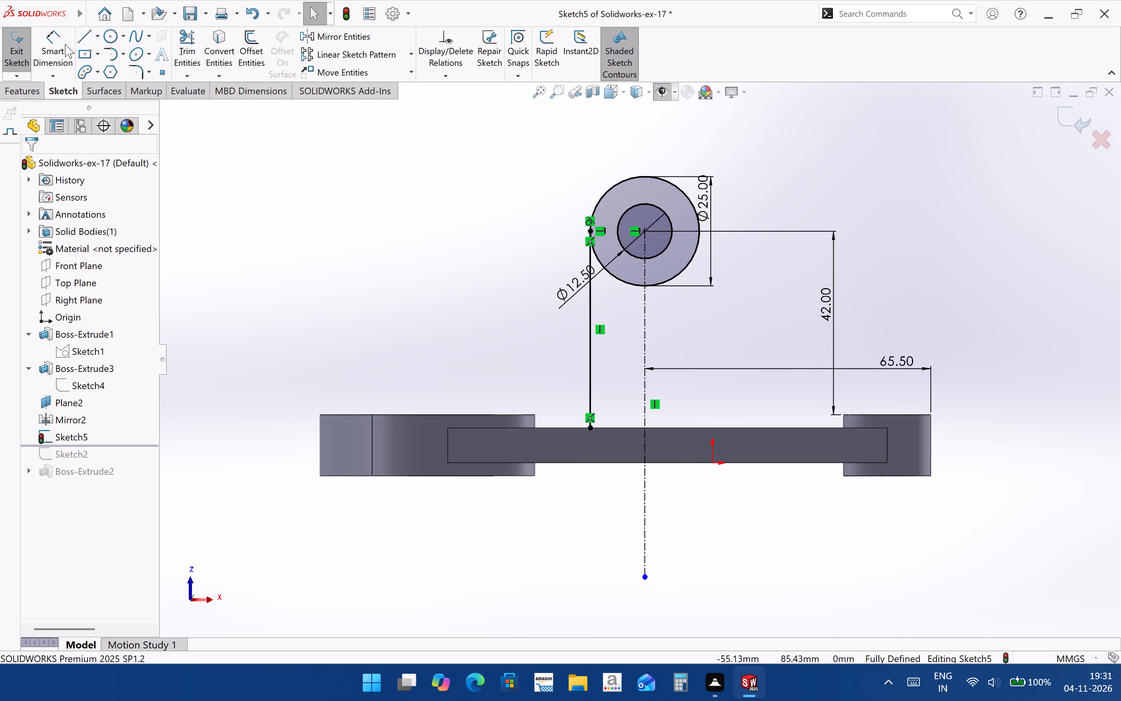
{"action": "left_click", "coordinate": [80, 39]}
{"action": "key", "text": "Escape"}
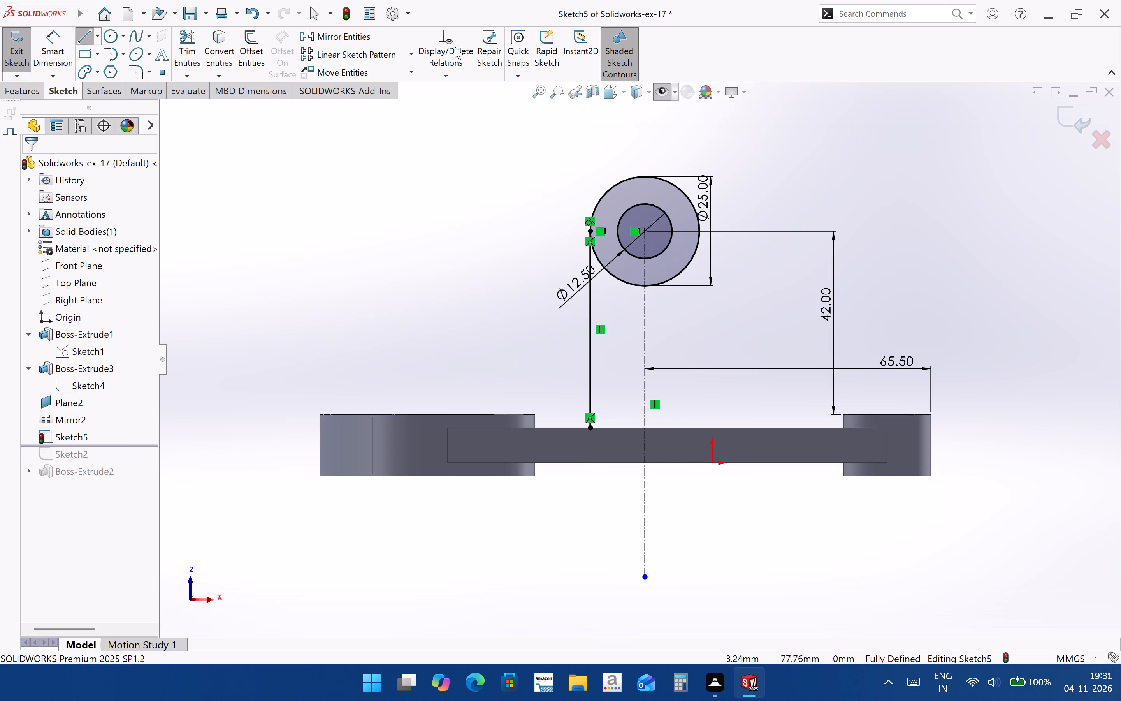
Mirror the vertical side line about the centerline, keeping the original.
{"action": "left_click", "coordinate": [327, 29]}
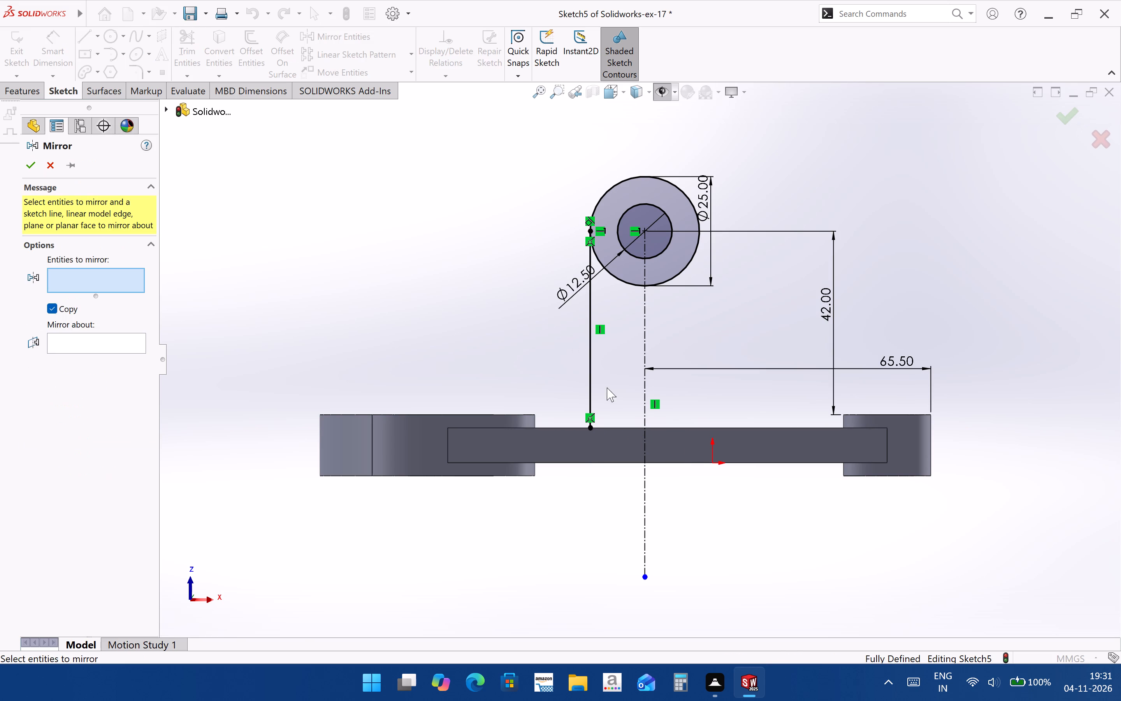
{"action": "left_click", "coordinate": [592, 375]}
{"action": "left_click", "coordinate": [105, 345]}
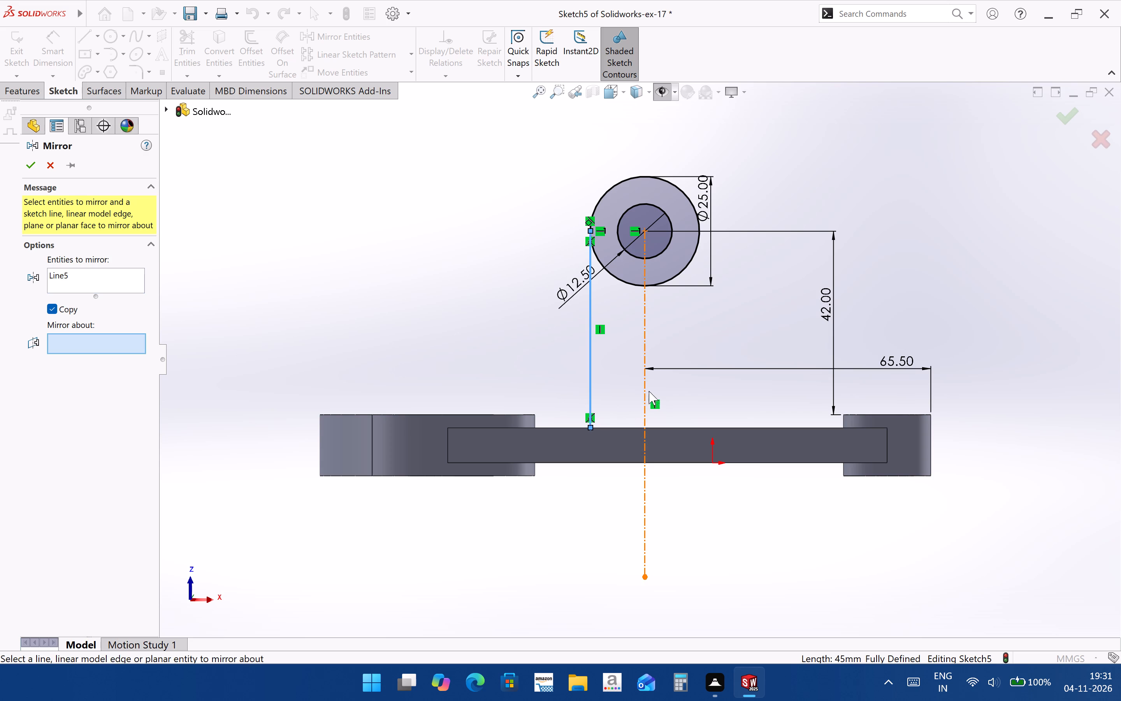
{"action": "left_click", "coordinate": [645, 391]}
{"action": "left_click", "coordinate": [35, 162]}
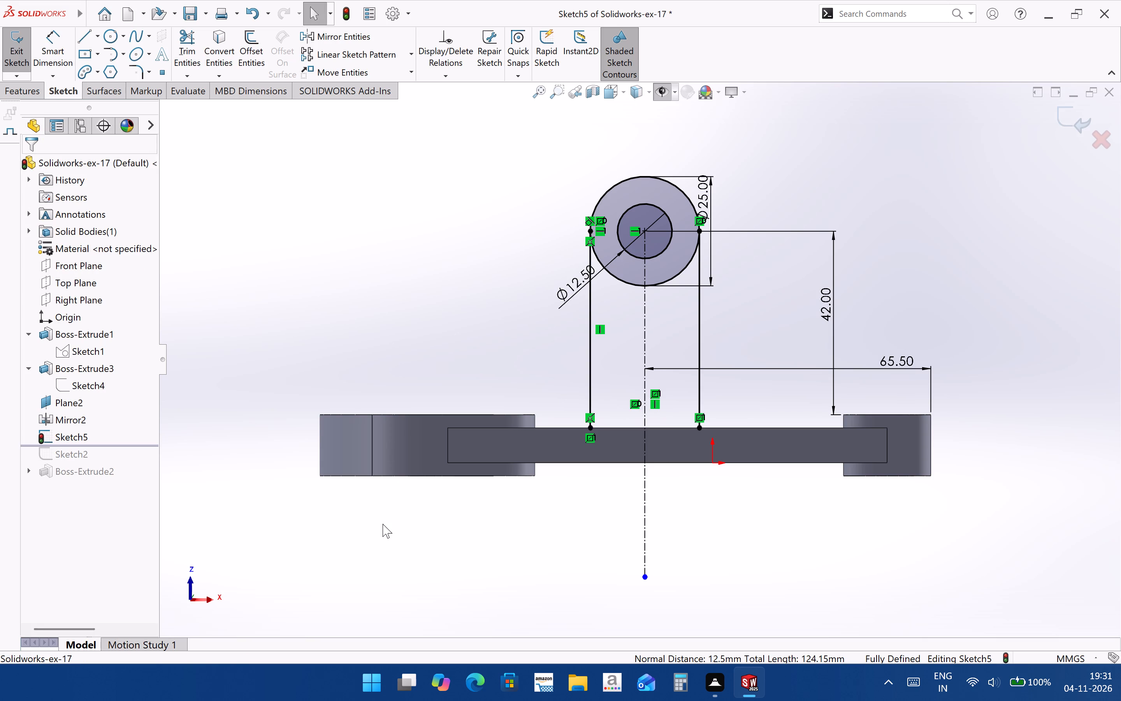
Close the upright's base with a 25 mm horizontal line joining the lower ends of the two side lines.
{"action": "left_click", "coordinate": [87, 37]}
{"action": "scroll", "coordinate": [603, 427], "scroll_direction": "down", "scroll_amount": 2}
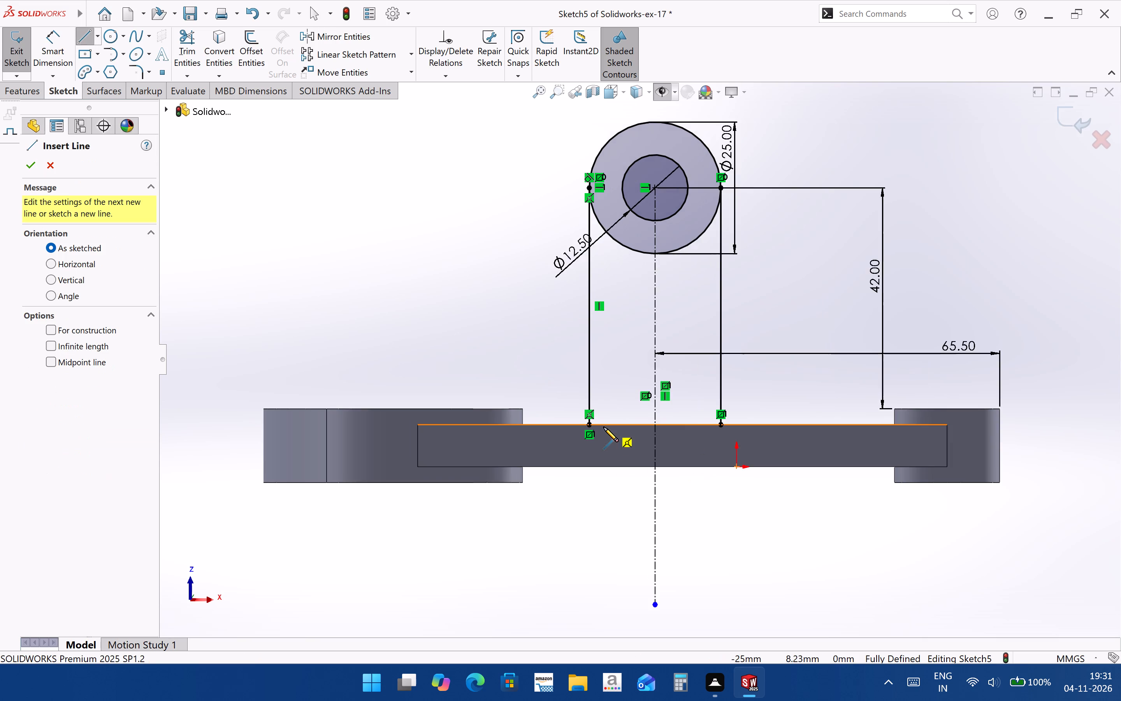
{"action": "left_click", "coordinate": [589, 423]}
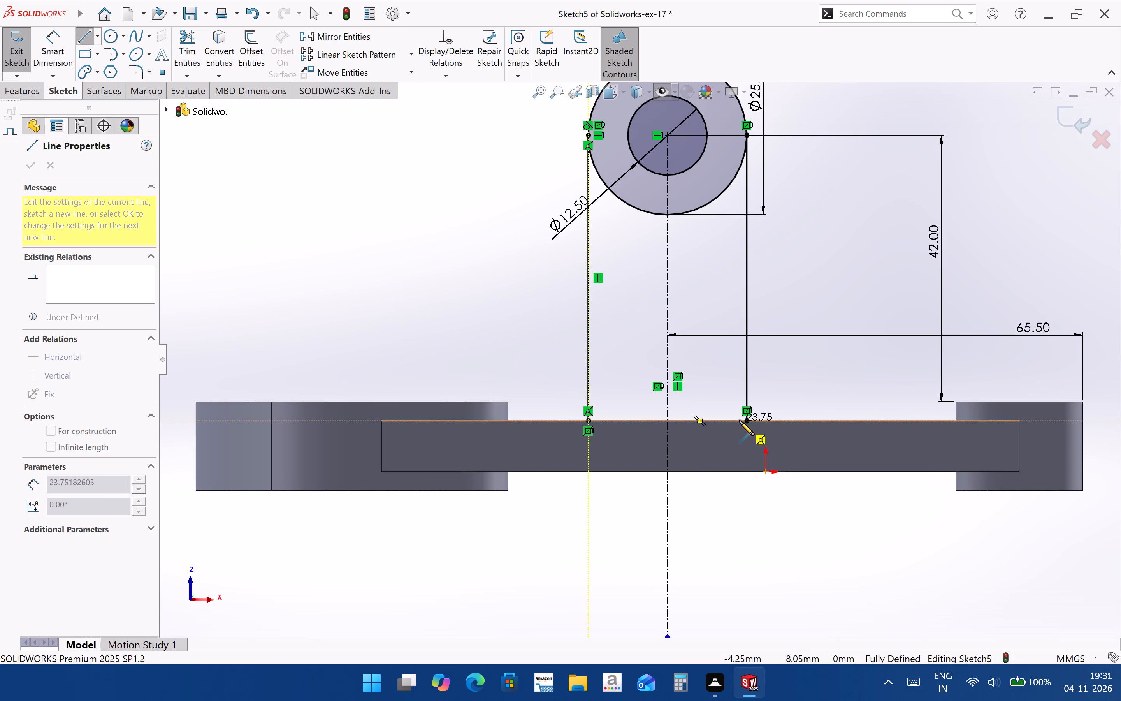
{"action": "left_click", "coordinate": [745, 420]}
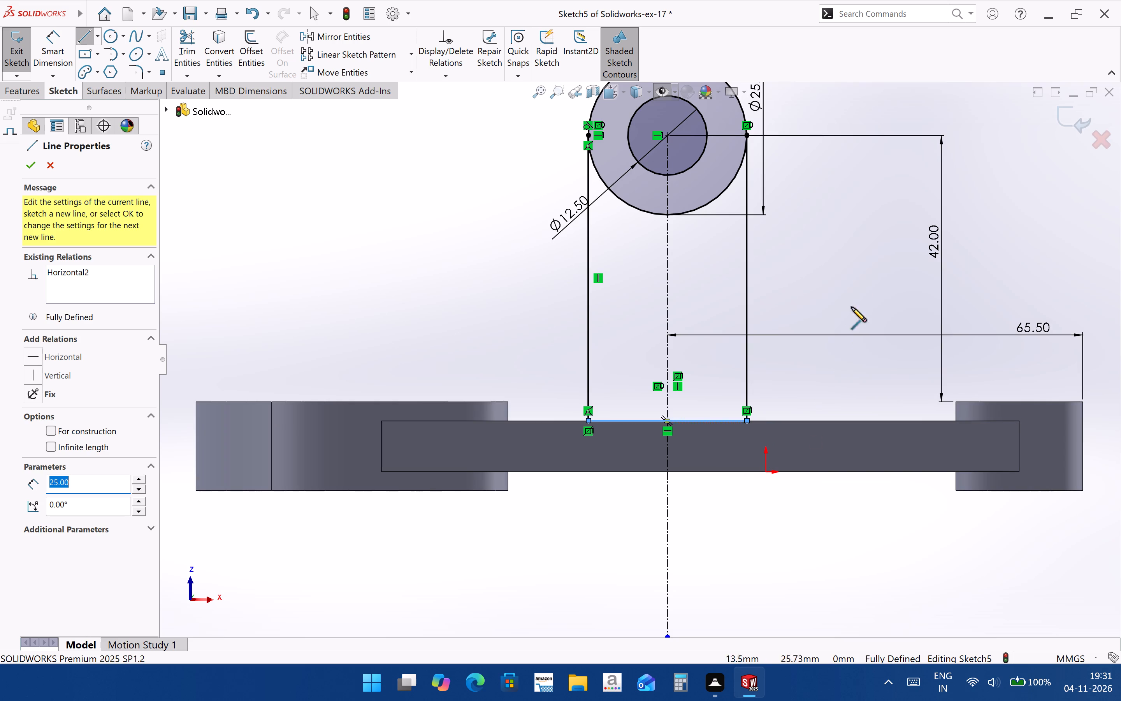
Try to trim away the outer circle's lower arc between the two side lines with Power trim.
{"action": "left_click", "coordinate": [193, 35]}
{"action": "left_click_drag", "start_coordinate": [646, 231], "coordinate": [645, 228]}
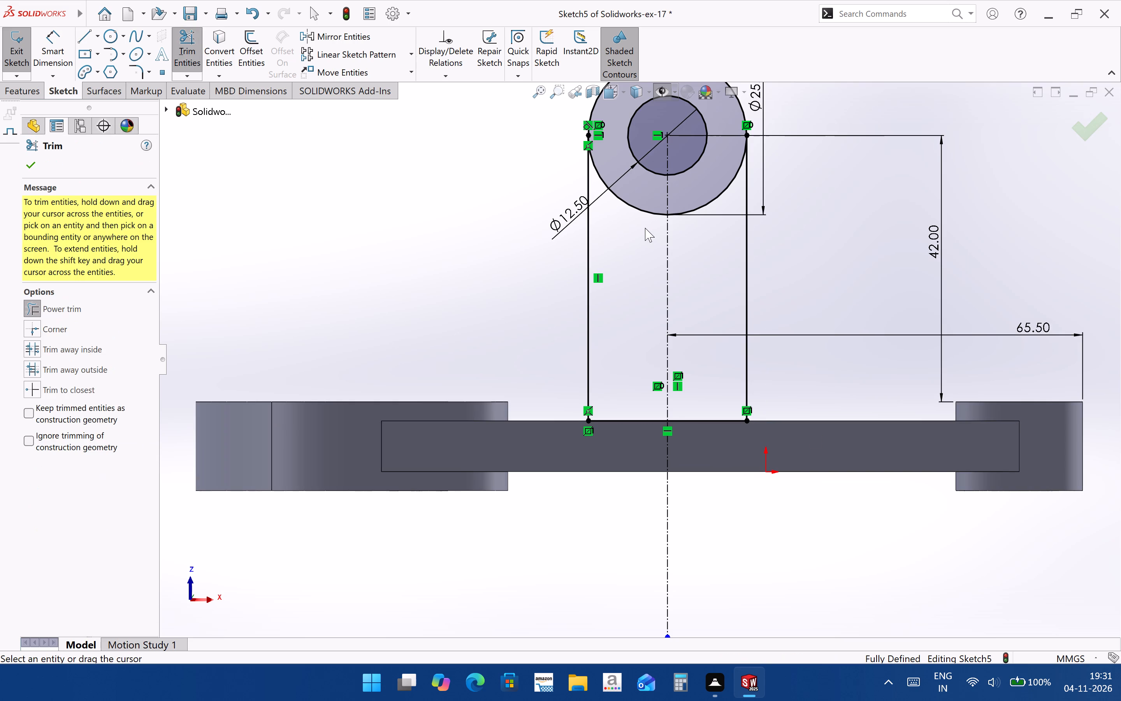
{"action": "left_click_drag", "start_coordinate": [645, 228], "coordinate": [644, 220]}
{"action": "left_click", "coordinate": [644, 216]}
Start a boss extrusion of the two upright regions and the ring region, leaving the inner circle out of the selected contours.
{"action": "left_click", "coordinate": [26, 92]}
{"action": "left_click", "coordinate": [22, 52]}
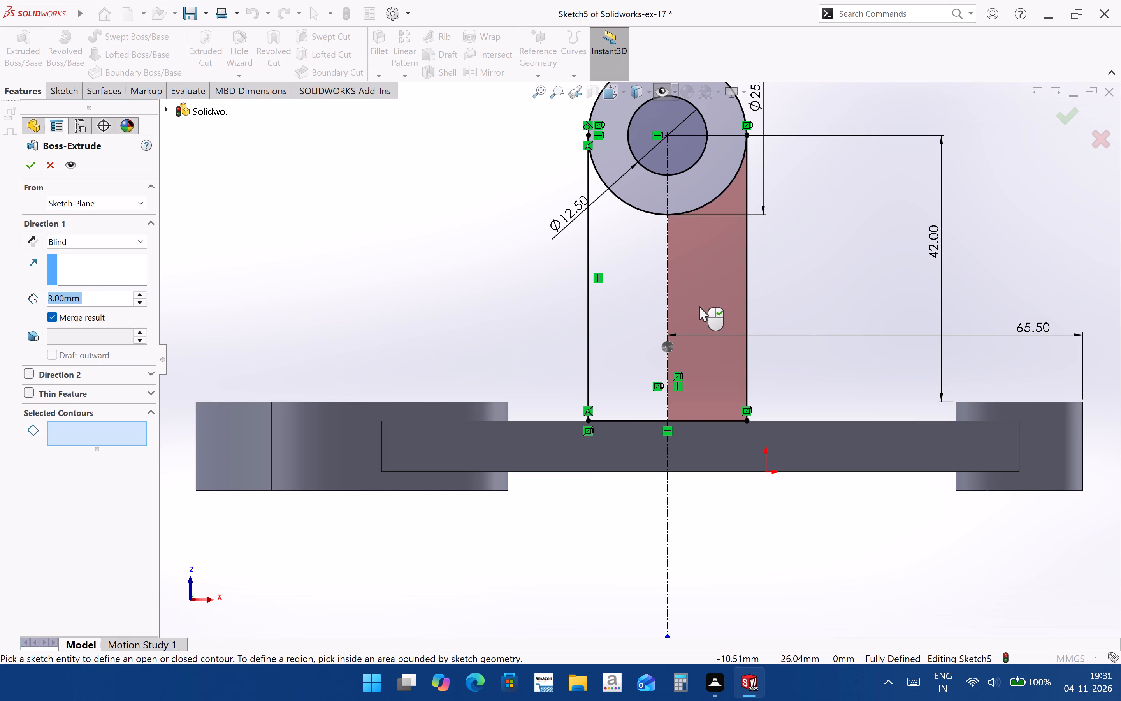
{"action": "left_click", "coordinate": [699, 306]}
{"action": "left_click", "coordinate": [652, 296]}
{"action": "scroll", "coordinate": [664, 366], "scroll_direction": "up", "scroll_amount": 2}
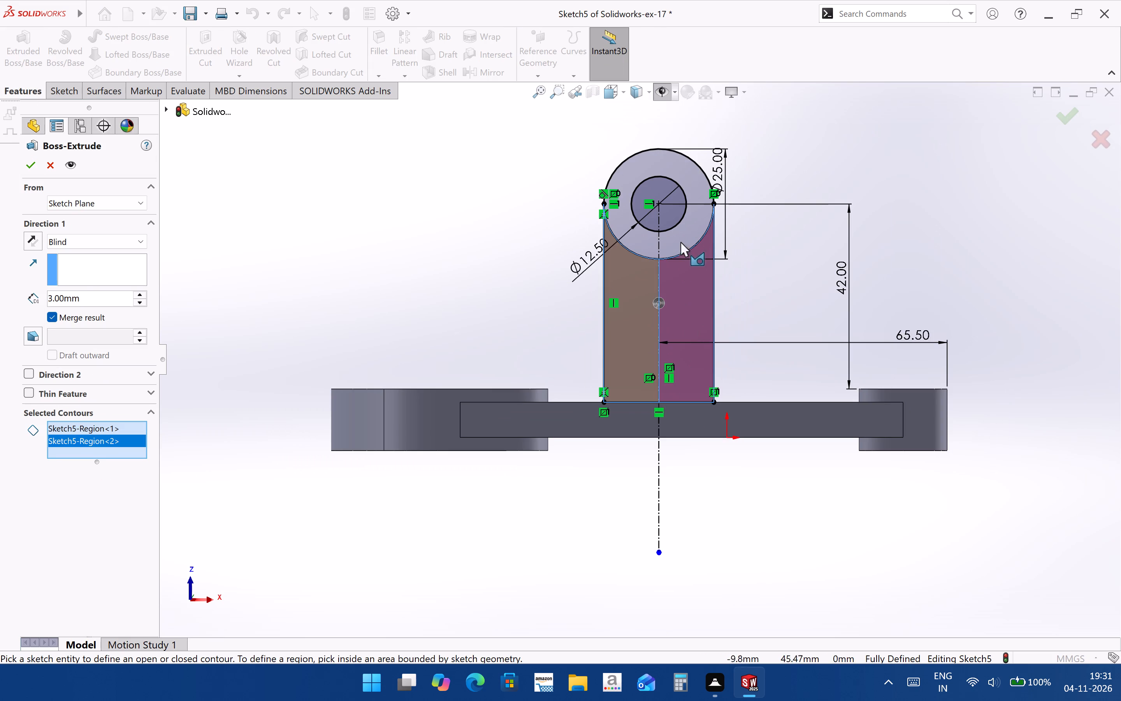
{"action": "left_click", "coordinate": [689, 224]}
{"action": "middle_click_drag", "start_coordinate": [674, 311], "coordinate": [569, 331]}
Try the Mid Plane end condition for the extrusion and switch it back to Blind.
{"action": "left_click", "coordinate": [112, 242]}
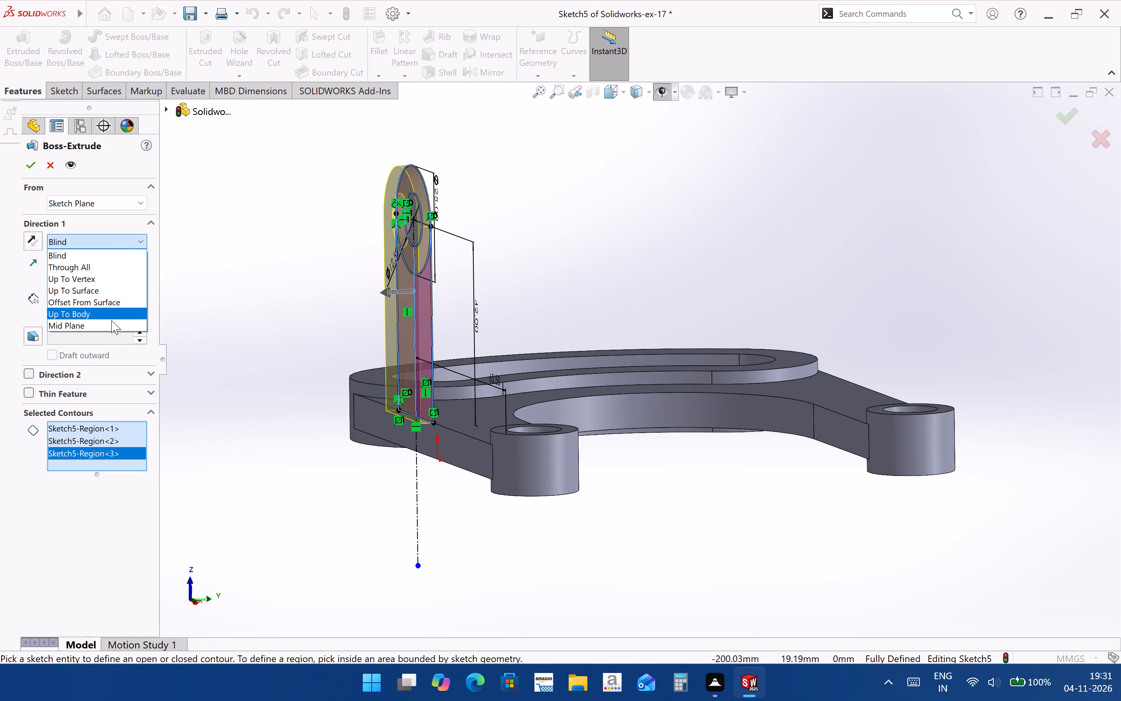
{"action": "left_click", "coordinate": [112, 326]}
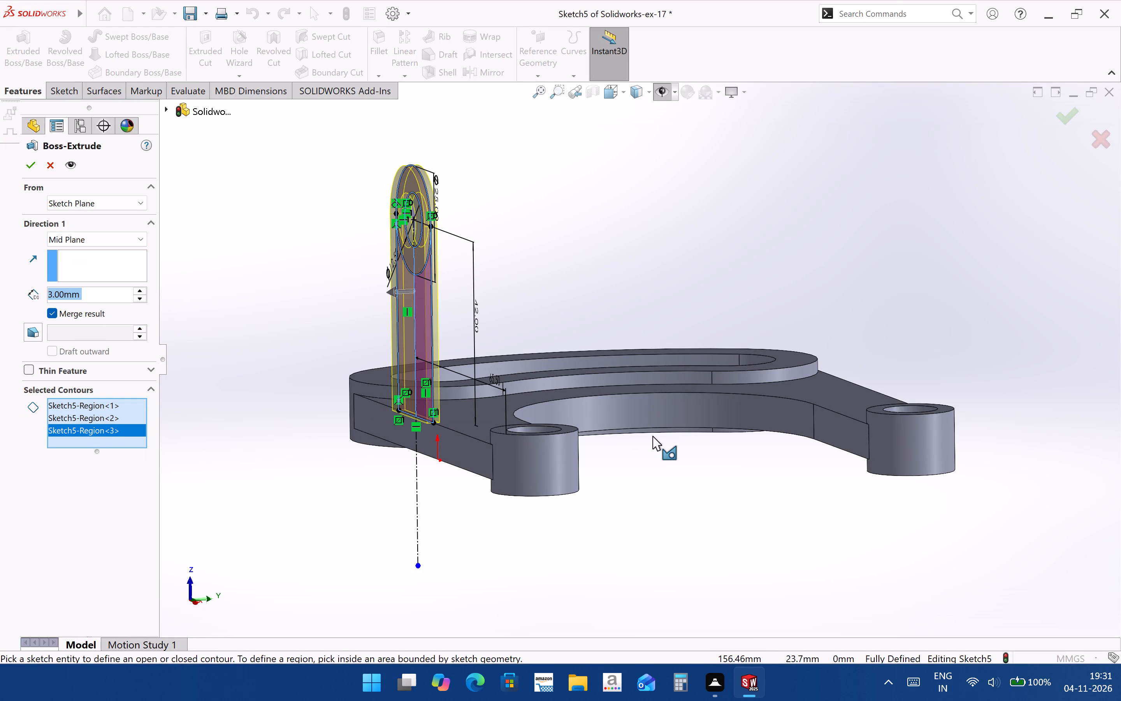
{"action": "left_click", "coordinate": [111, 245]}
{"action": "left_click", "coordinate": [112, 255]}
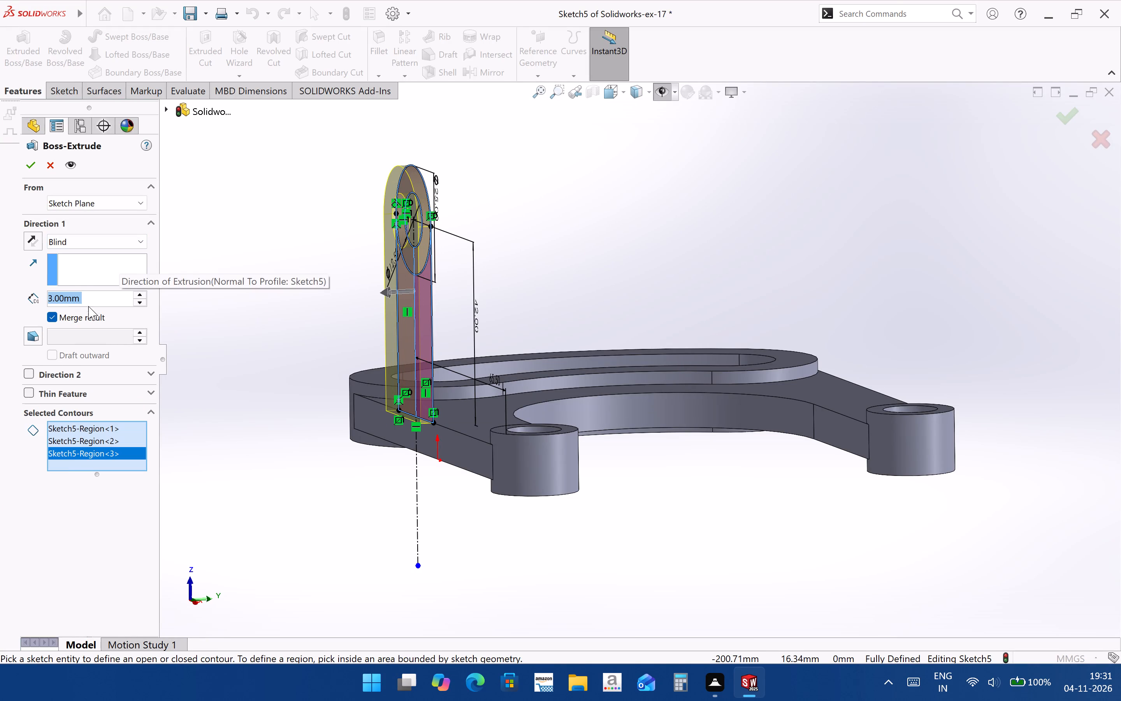
Reverse the upright lug's extrusion direction so it runs from the arm's side face inward over the arm.
{"action": "left_click", "coordinate": [25, 233]}
{"action": "scroll", "coordinate": [427, 396], "scroll_direction": "down", "scroll_amount": 7}
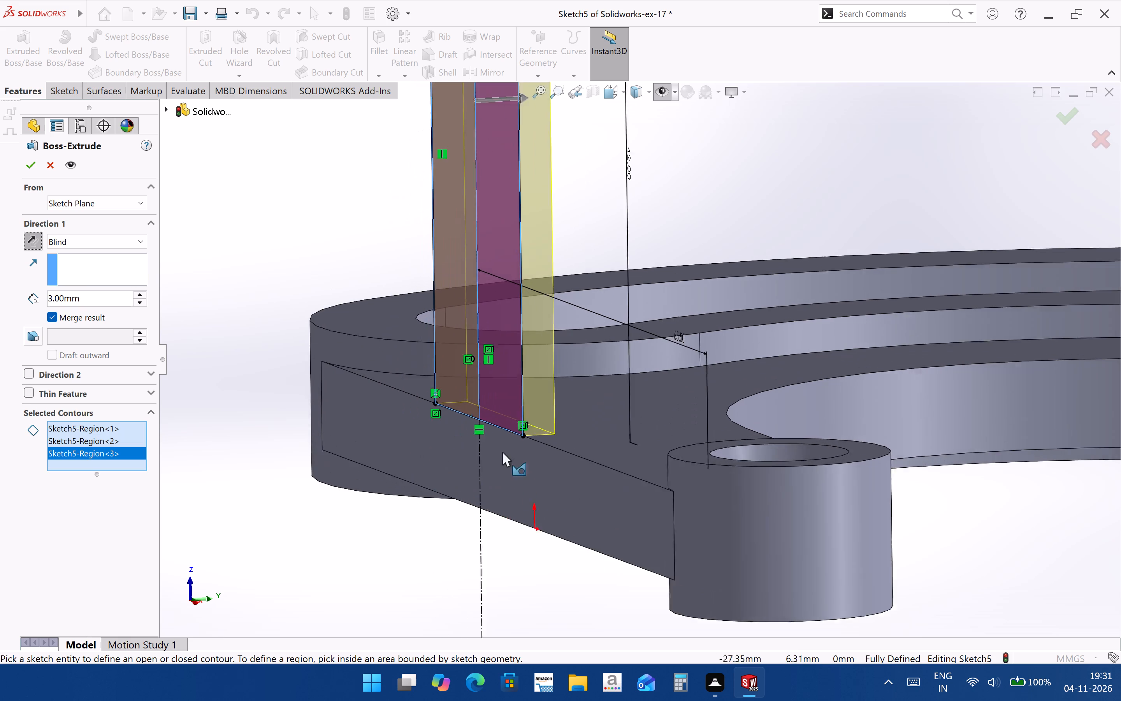
{"action": "middle_click_drag", "start_coordinate": [552, 441], "coordinate": [550, 437]}
{"action": "scroll", "coordinate": [550, 437], "scroll_direction": "up", "scroll_amount": 6}
{"action": "middle_click_drag", "start_coordinate": [608, 420], "coordinate": [620, 416]}
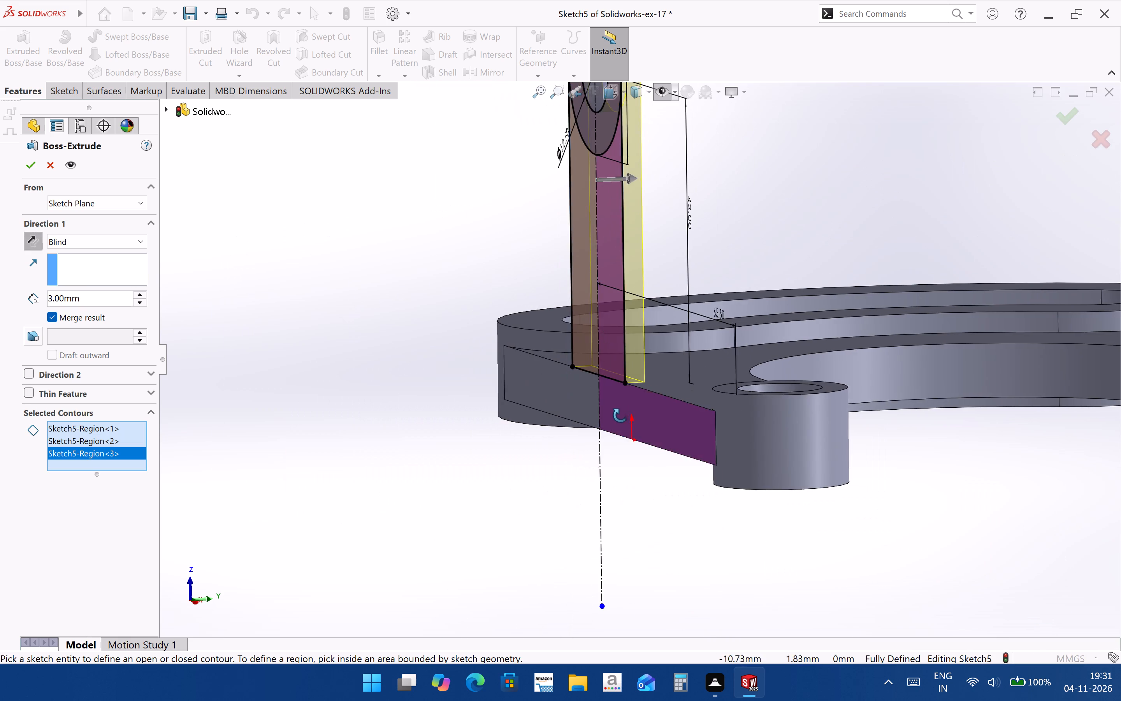
{"action": "middle_click_drag", "start_coordinate": [620, 416], "coordinate": [652, 451]}
{"action": "scroll", "coordinate": [652, 451], "scroll_direction": "up", "scroll_amount": 2}
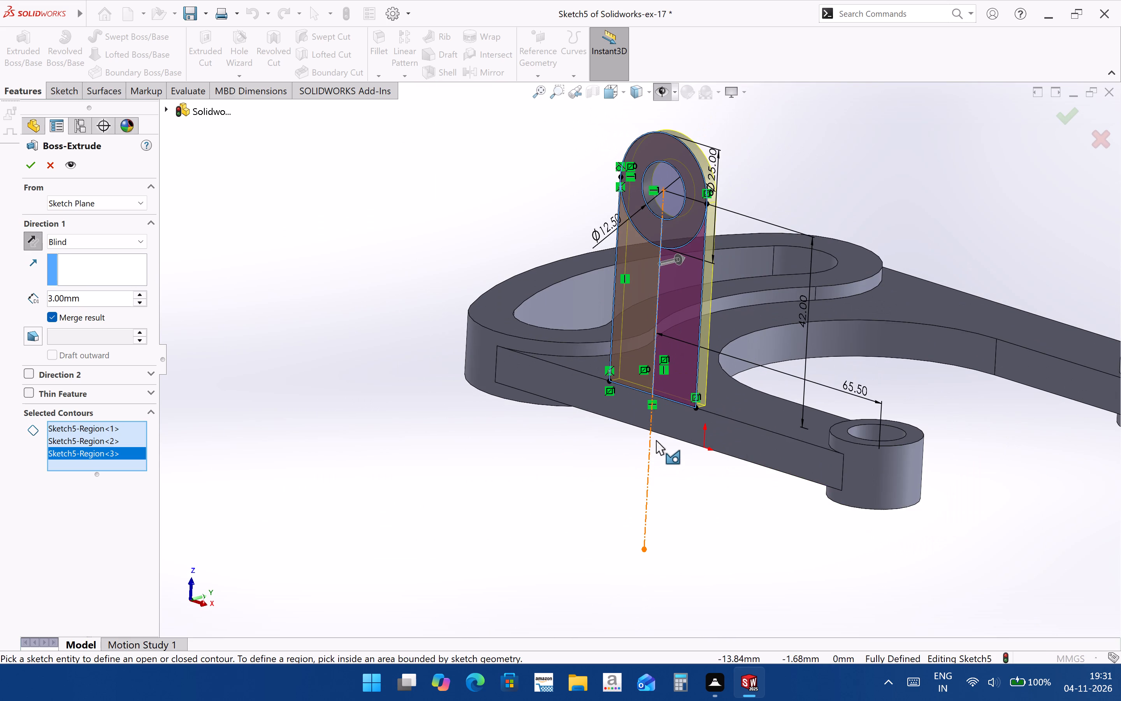
{"action": "middle_click_drag", "start_coordinate": [880, 477], "coordinate": [915, 449]}
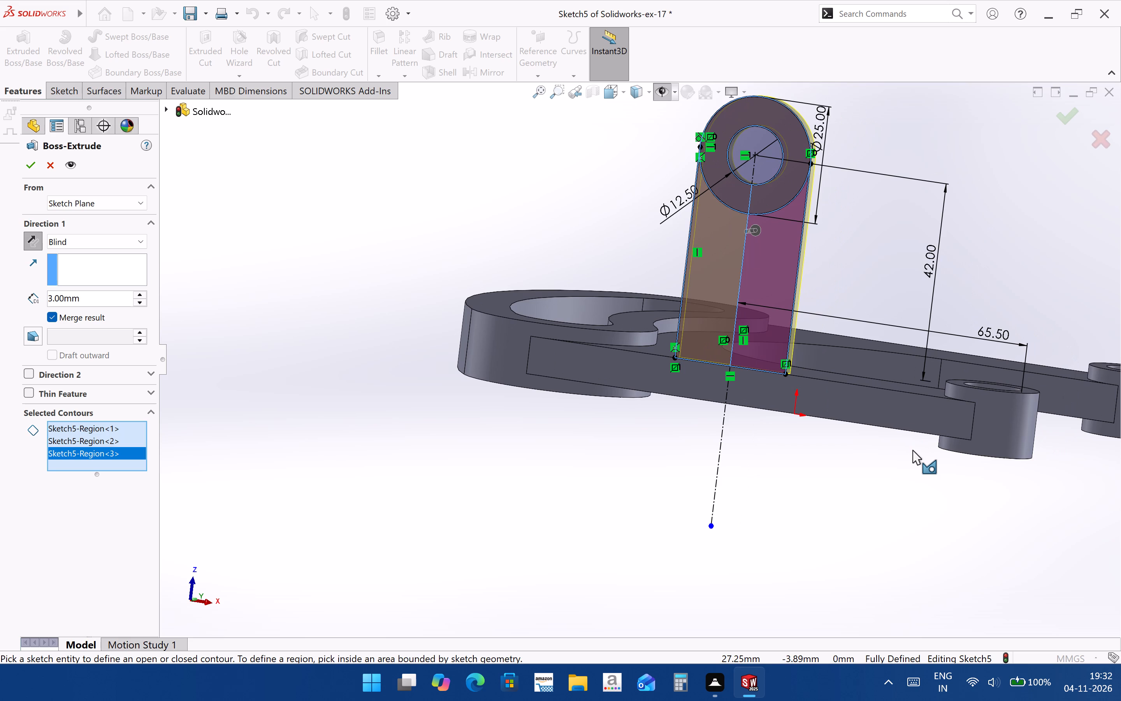
Set the upright lug's Blind extrusion depth to 12 mm and complete the merged boss.
{"action": "type", "text": "11"}
{"action": "left_click_drag", "start_coordinate": [96, 299], "coordinate": [0, 286]}
{"action": "type", "text": "12"}
{"action": "key", "text": "Return"}
{"action": "left_click", "coordinate": [30, 160]}
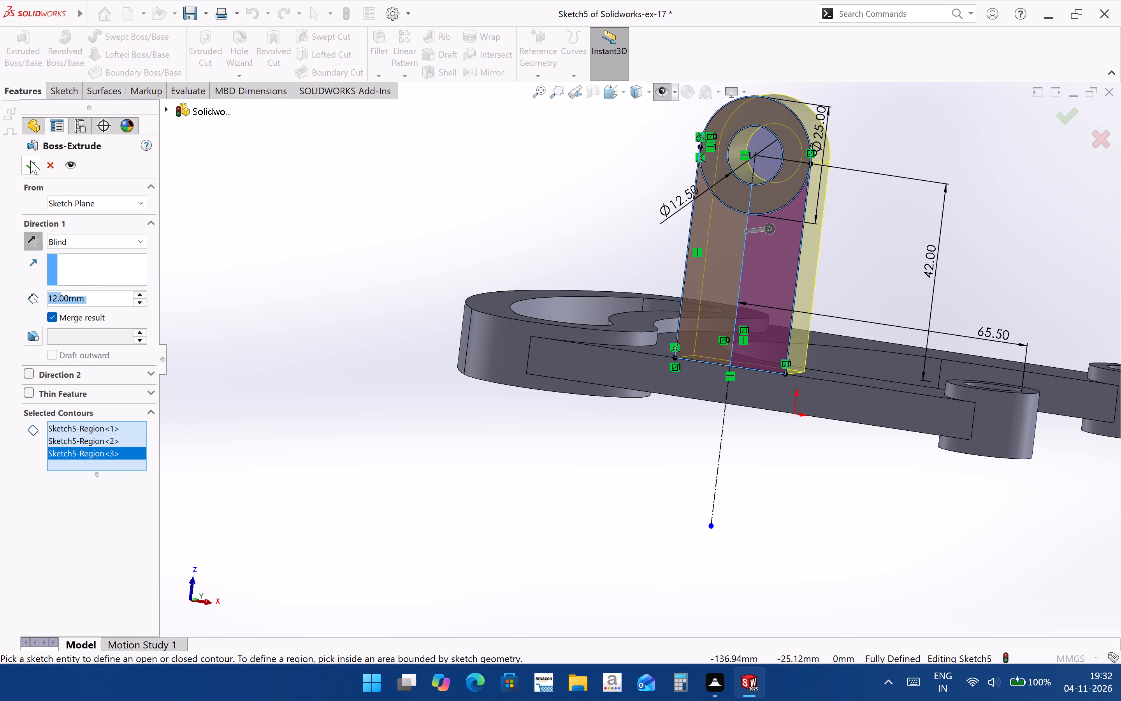
{"action": "left_click", "coordinate": [729, 543]}
{"action": "scroll", "coordinate": [627, 509], "scroll_direction": "up", "scroll_amount": 3}
{"action": "middle_click_drag", "start_coordinate": [701, 495], "coordinate": [664, 506]}
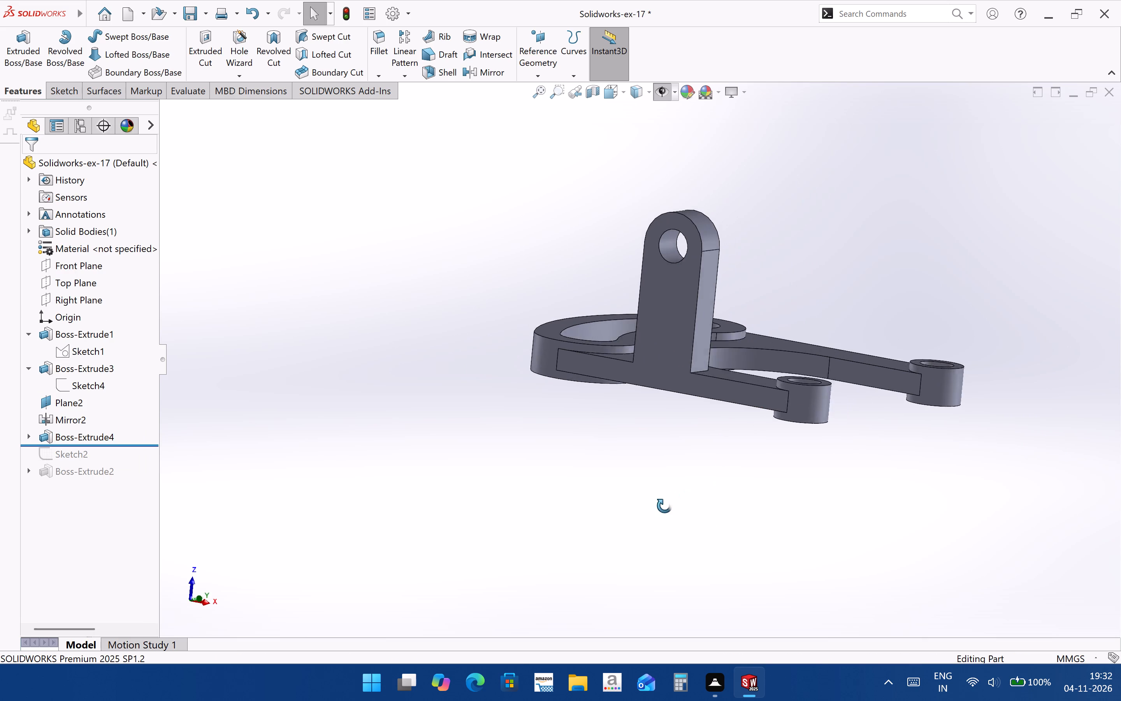
{"action": "middle_click_drag", "start_coordinate": [664, 506], "coordinate": [571, 532]}
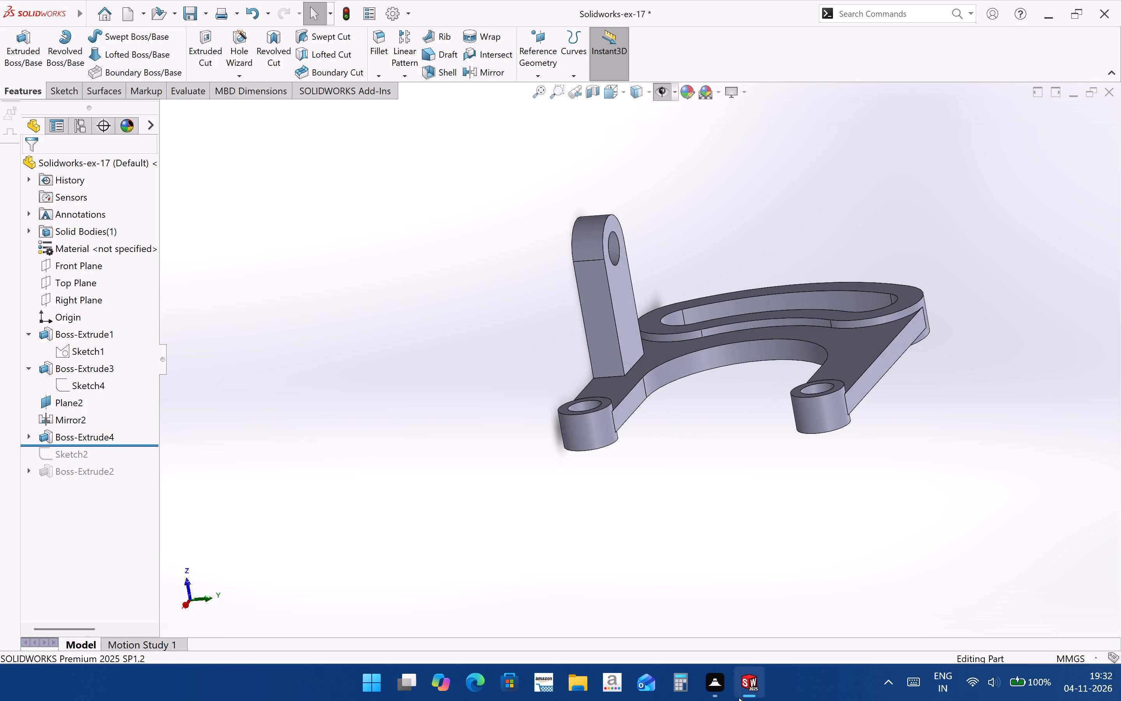
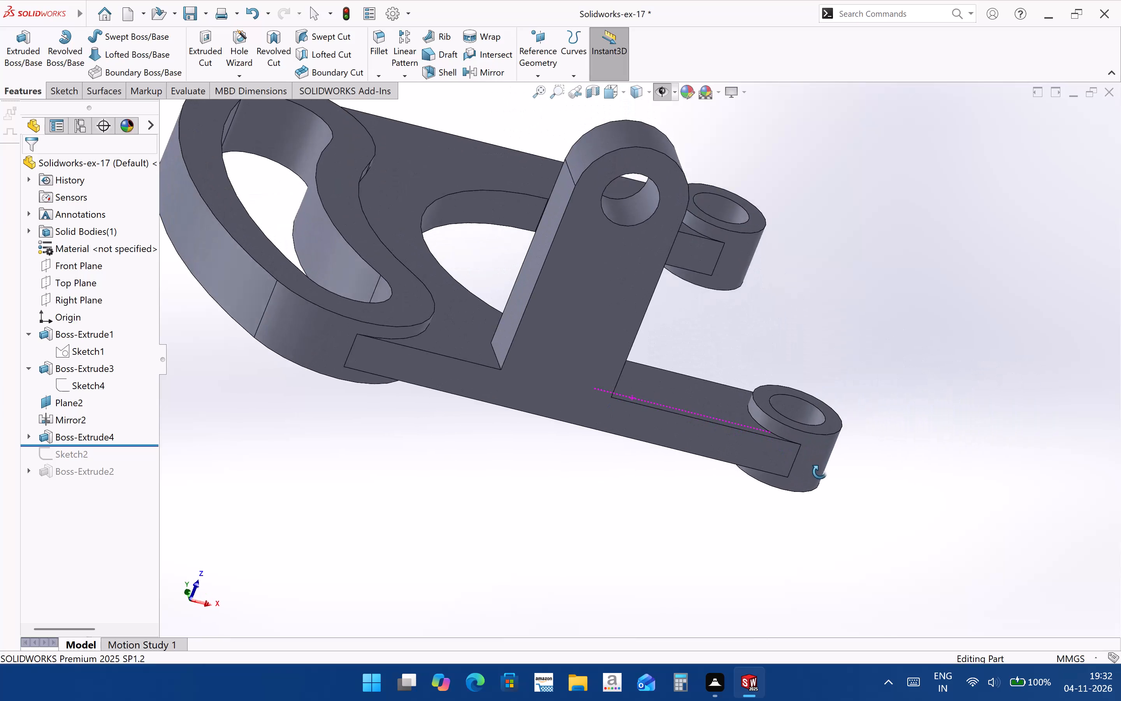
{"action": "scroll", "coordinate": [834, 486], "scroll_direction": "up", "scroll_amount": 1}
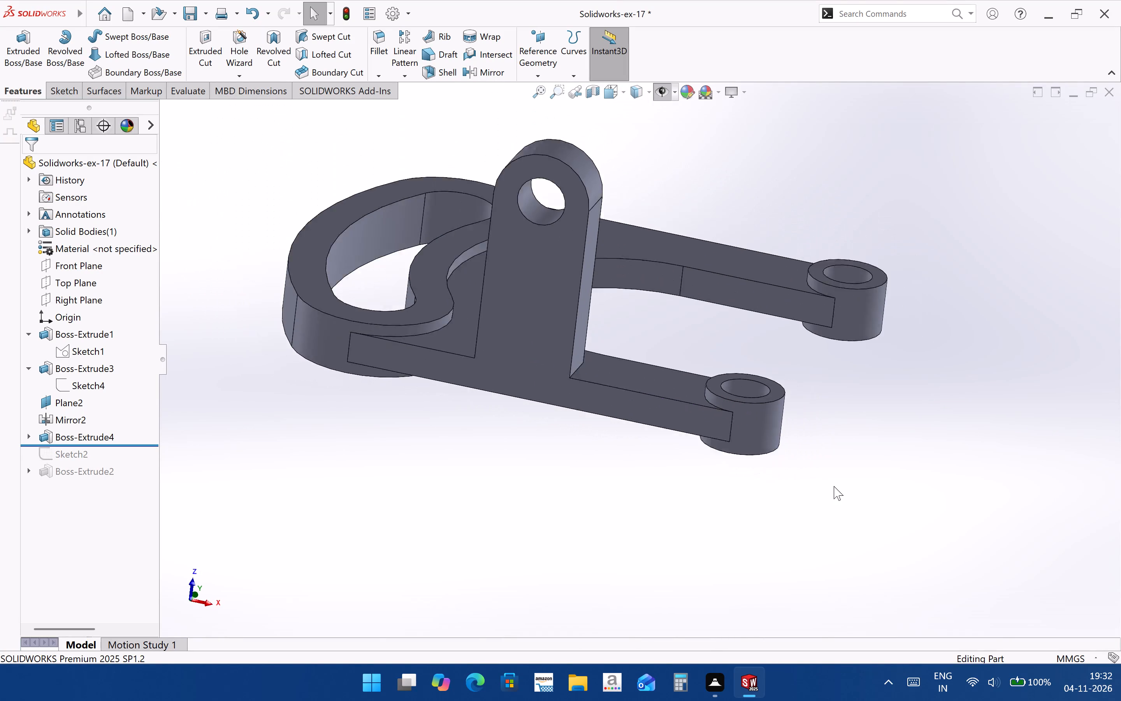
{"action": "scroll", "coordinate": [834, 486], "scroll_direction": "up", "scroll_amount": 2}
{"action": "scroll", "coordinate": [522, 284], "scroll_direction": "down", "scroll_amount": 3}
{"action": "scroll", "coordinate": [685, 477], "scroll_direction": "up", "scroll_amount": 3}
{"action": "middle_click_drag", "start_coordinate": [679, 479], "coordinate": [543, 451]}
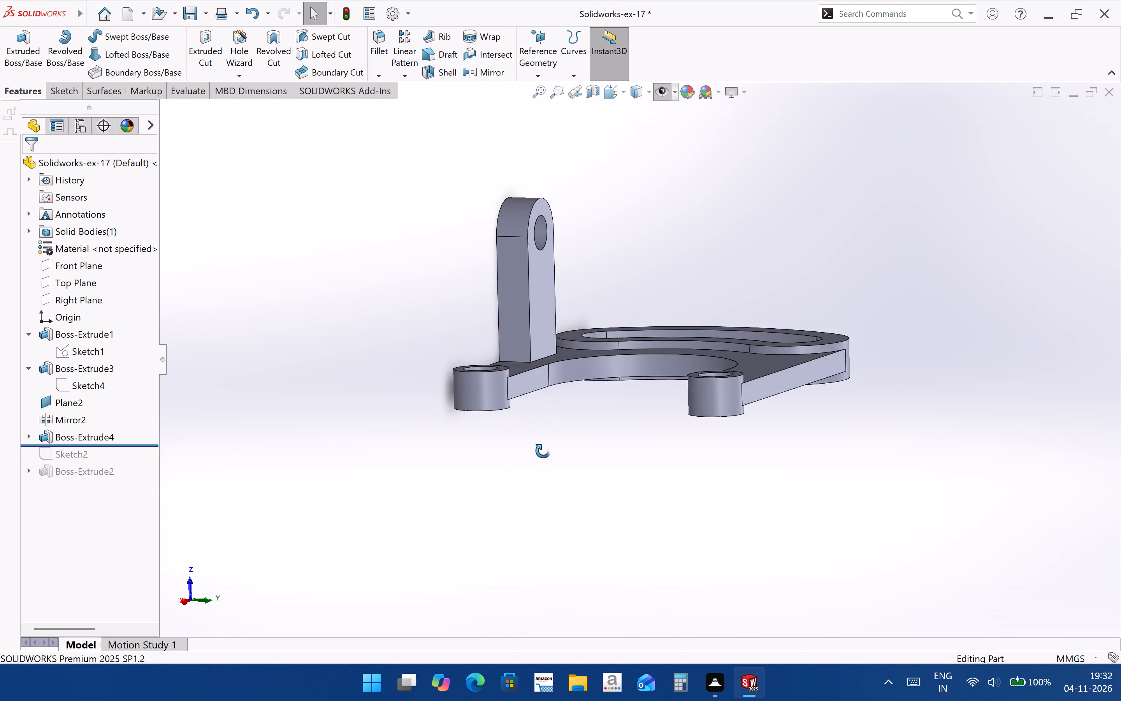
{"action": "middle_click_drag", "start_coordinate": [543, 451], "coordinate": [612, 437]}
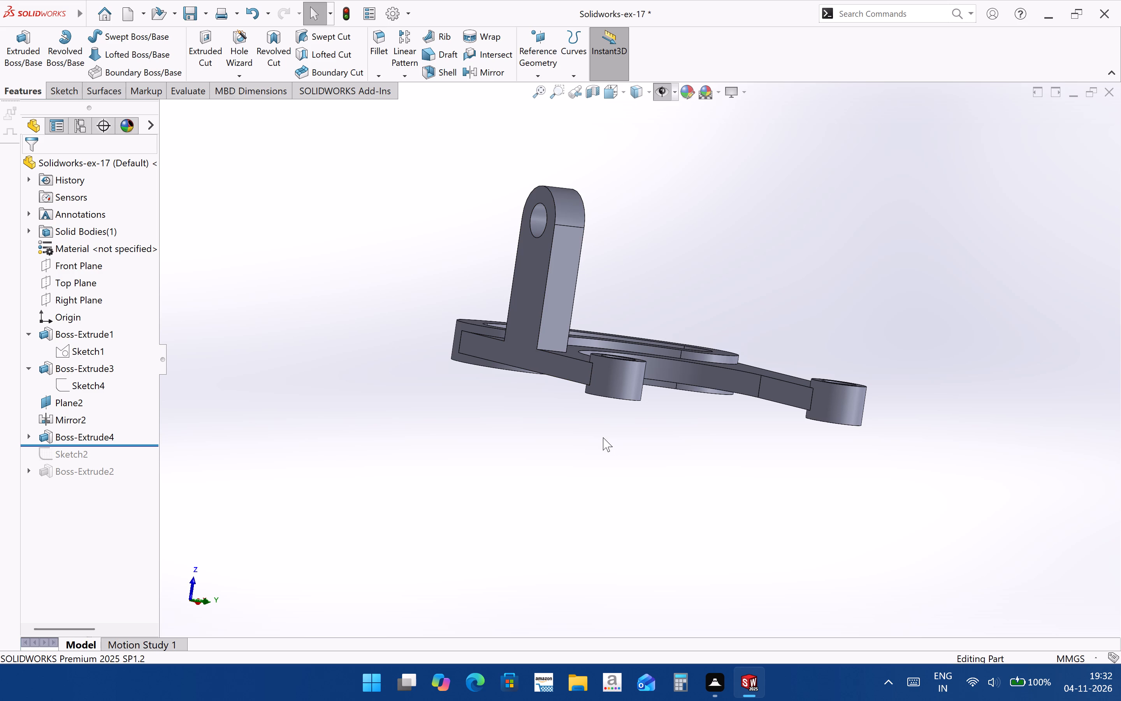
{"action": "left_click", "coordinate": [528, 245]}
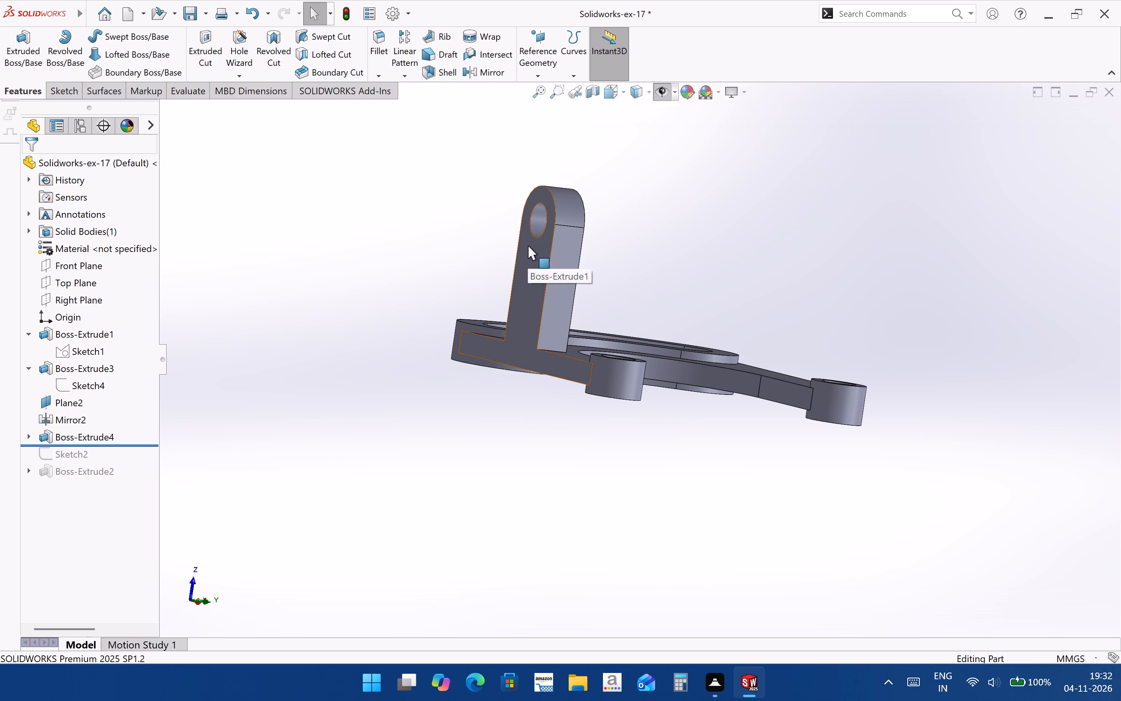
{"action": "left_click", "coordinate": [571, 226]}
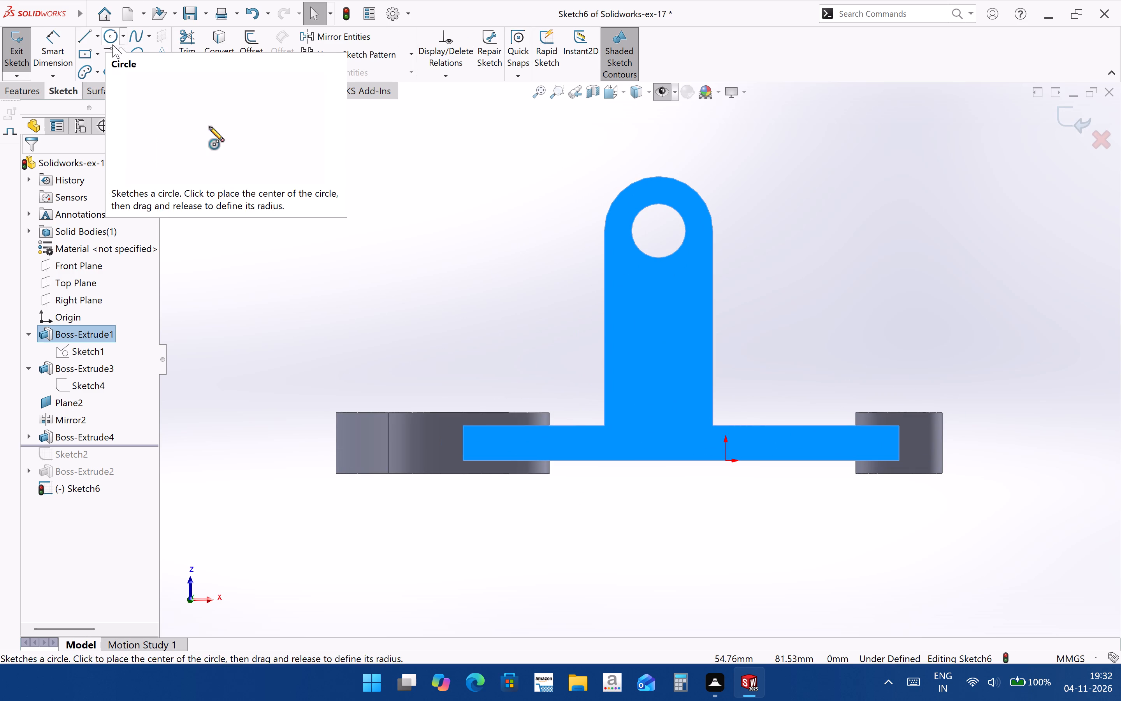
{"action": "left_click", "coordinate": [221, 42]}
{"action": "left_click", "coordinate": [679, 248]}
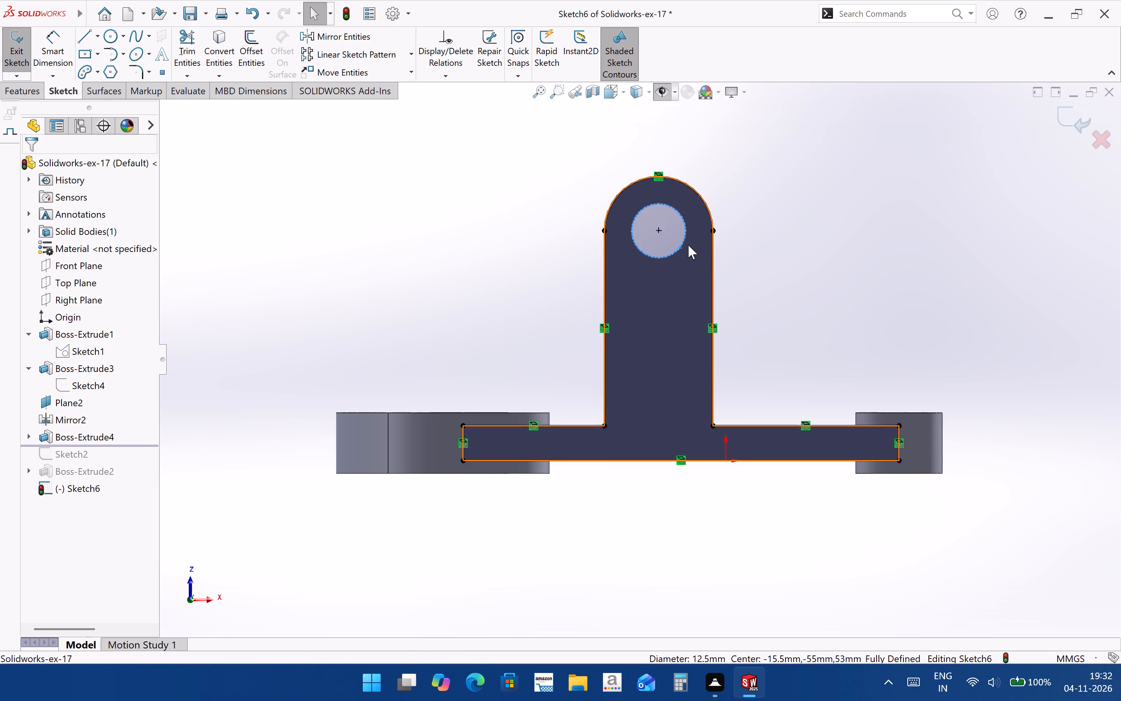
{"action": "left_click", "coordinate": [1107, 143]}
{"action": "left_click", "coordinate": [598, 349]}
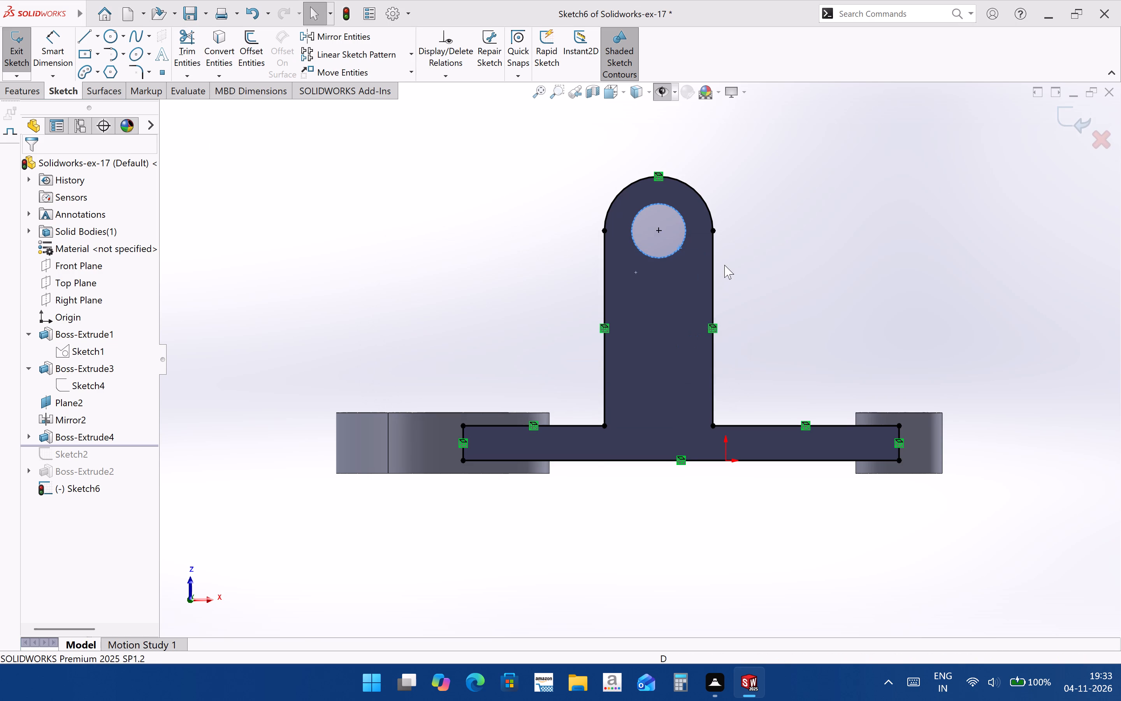
Open a sketch on the upright lug's outer face and convert the 12.5 mm hole edge and the rounded top edge.
{"action": "left_click", "coordinate": [529, 288]}
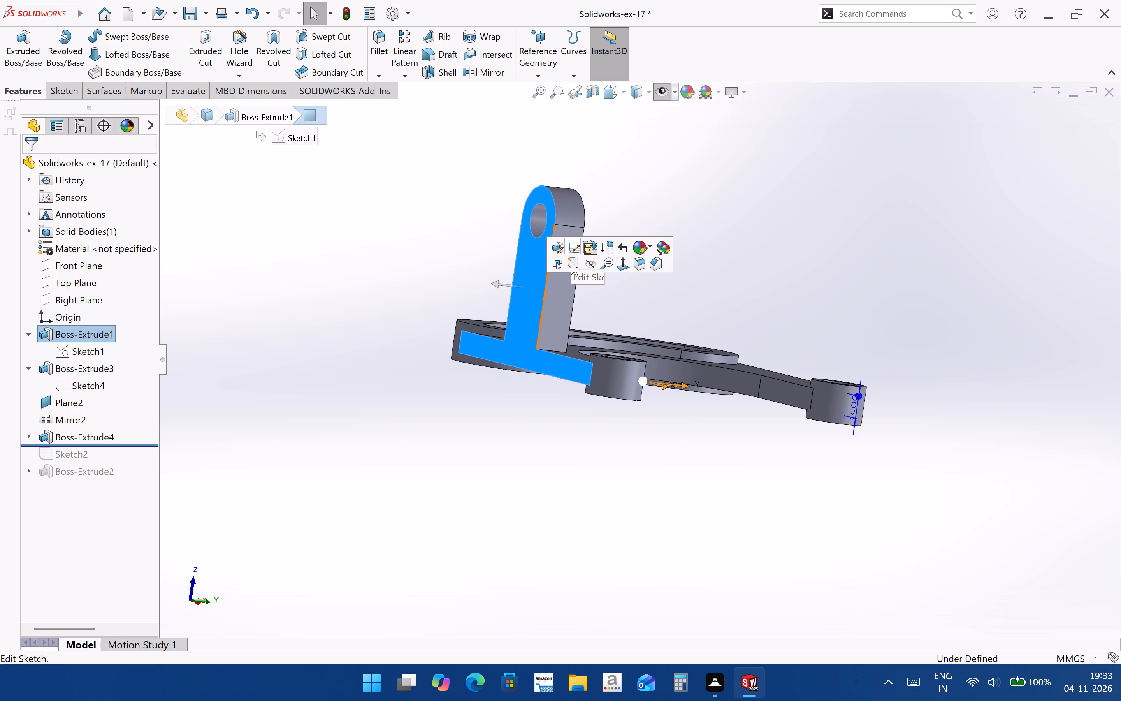
{"action": "left_click", "coordinate": [571, 262]}
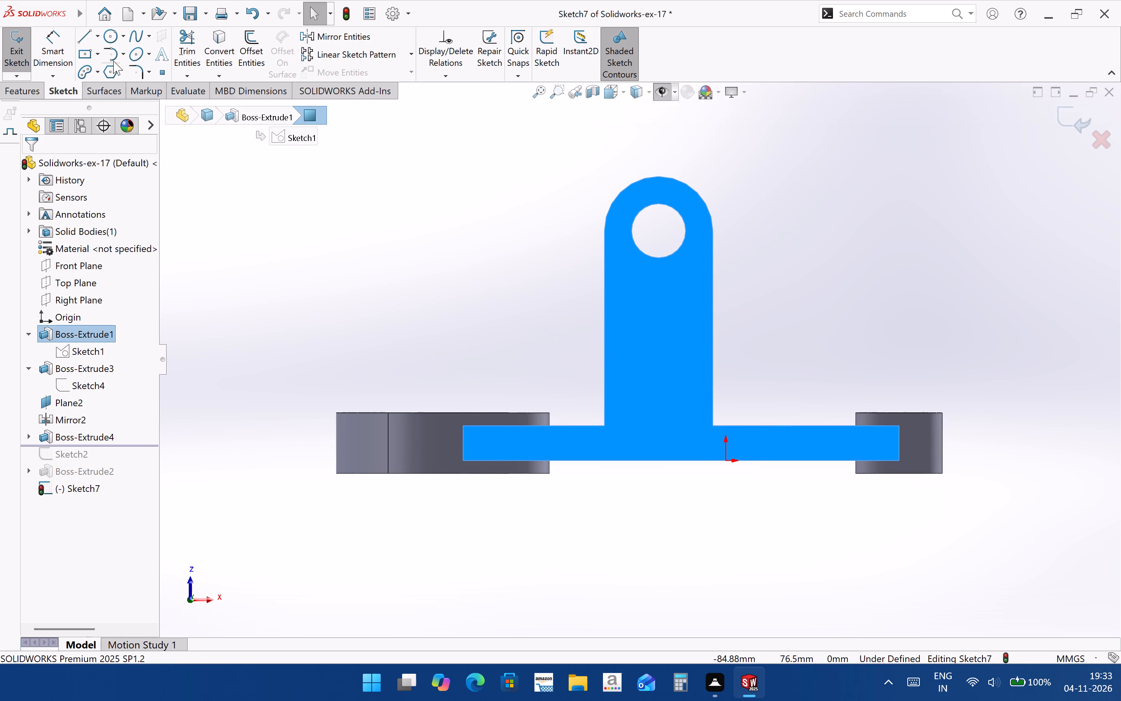
{"action": "left_click", "coordinate": [794, 196]}
{"action": "left_click", "coordinate": [680, 245]}
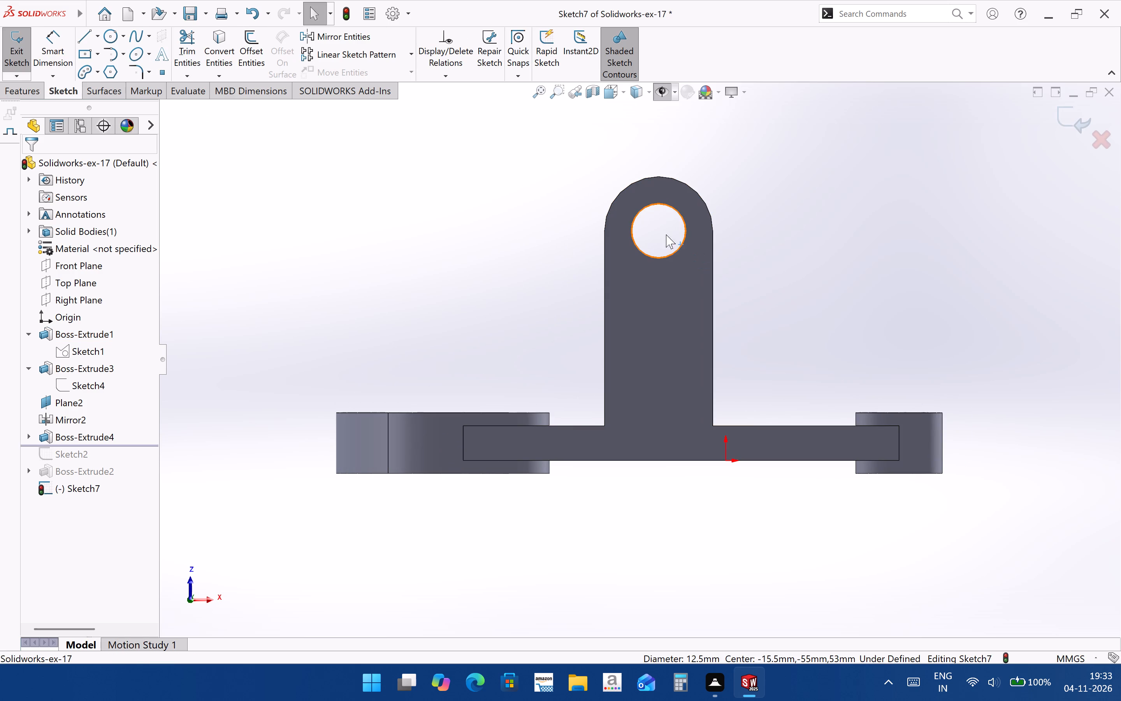
{"action": "left_click", "coordinate": [210, 43]}
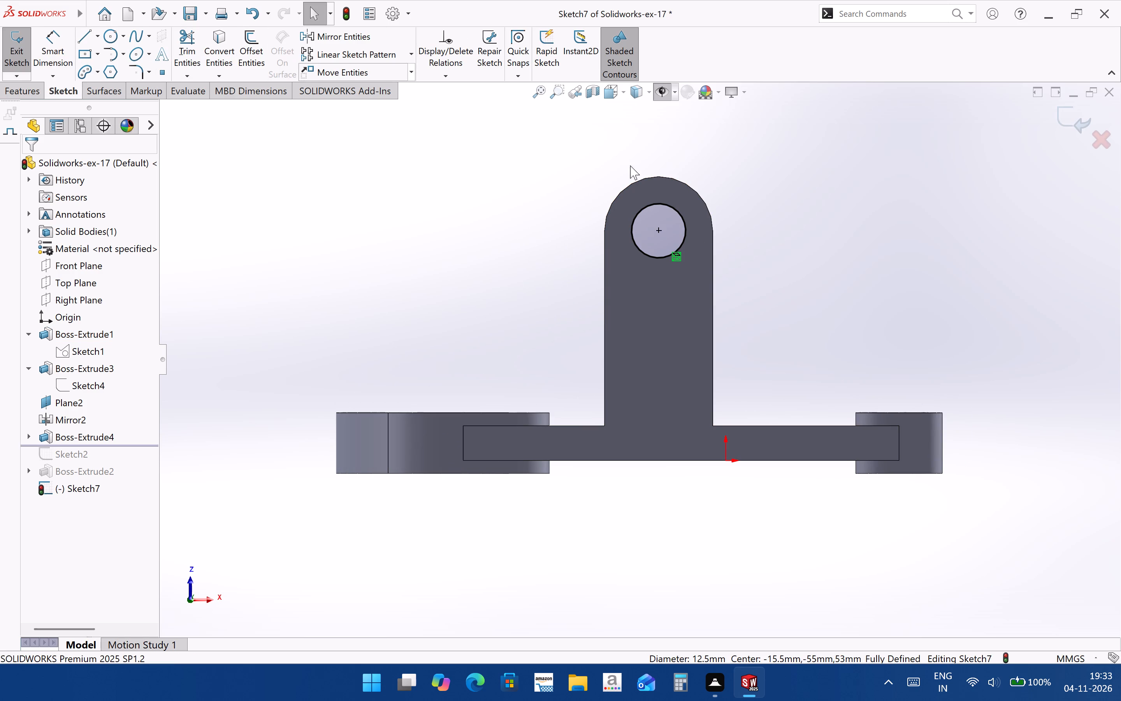
{"action": "left_click", "coordinate": [690, 187]}
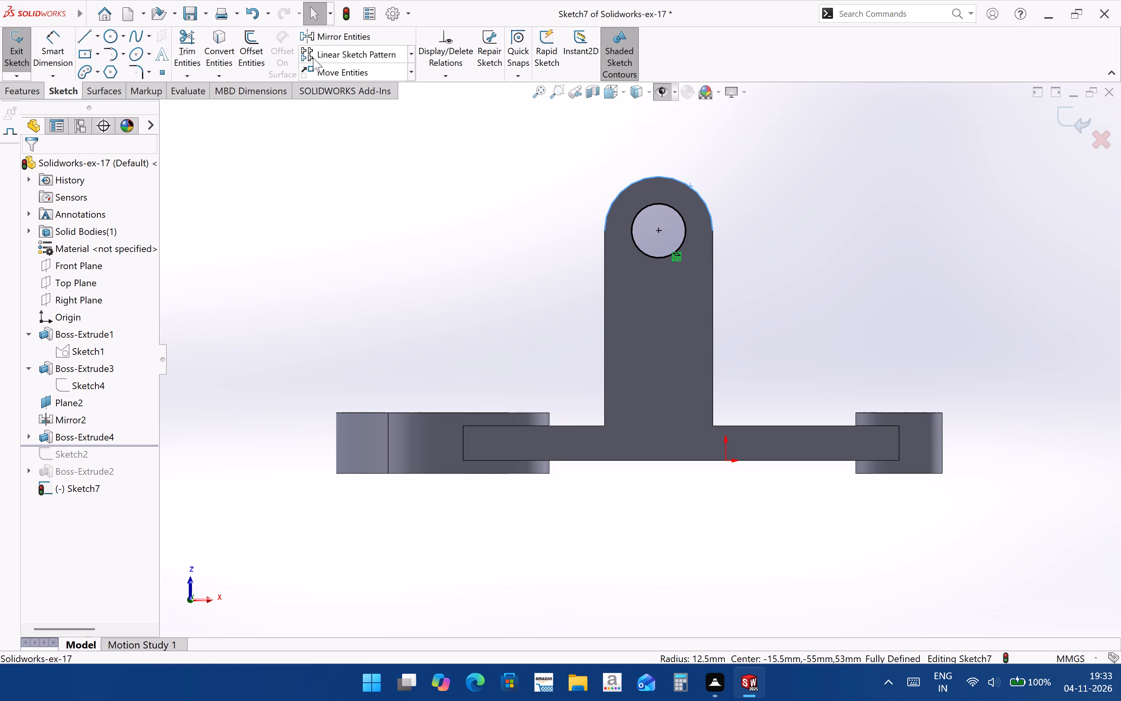
{"action": "left_click", "coordinate": [210, 37]}
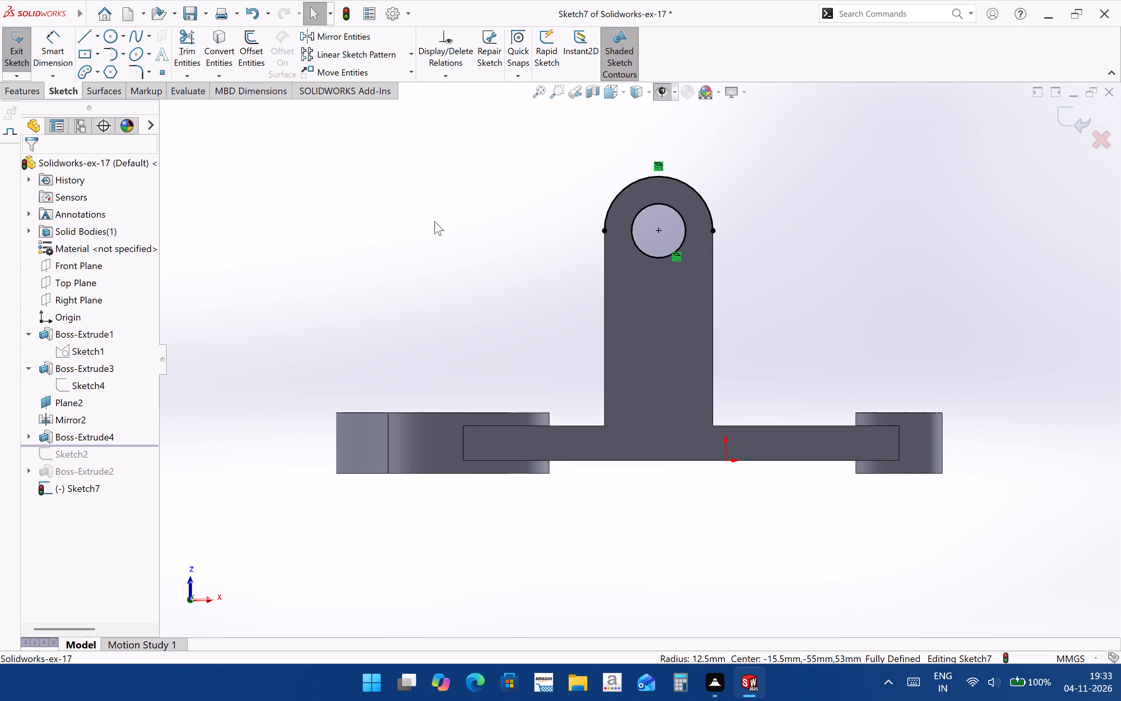
Draw a 180° tangent arc of 12.5 mm radius between the rounded top's endpoints, closing the circle around the hole.
{"action": "left_click", "coordinate": [107, 52]}
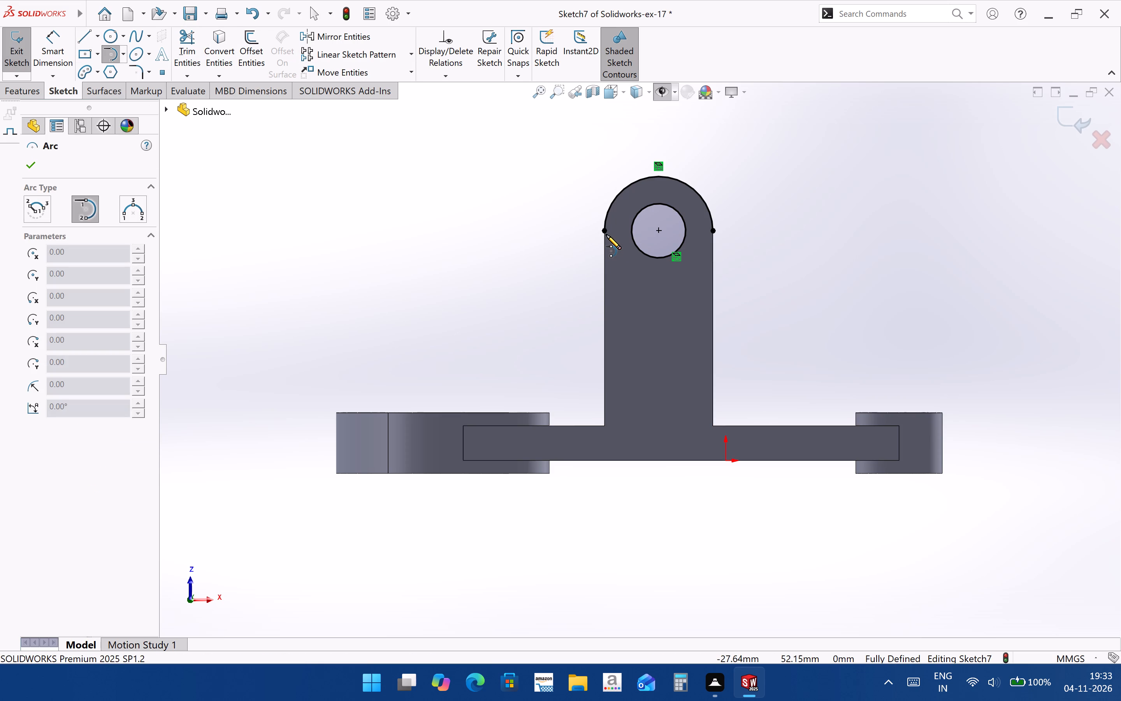
{"action": "left_click", "coordinate": [606, 232]}
{"action": "left_click", "coordinate": [712, 231]}
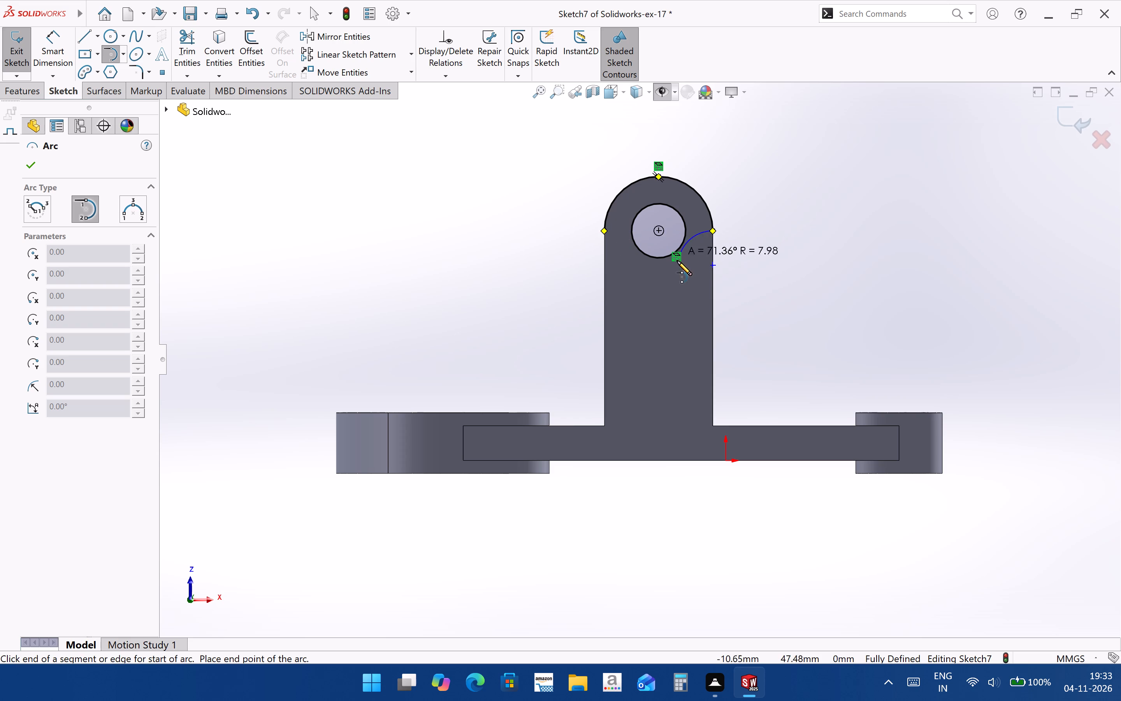
{"action": "left_click", "coordinate": [604, 232]}
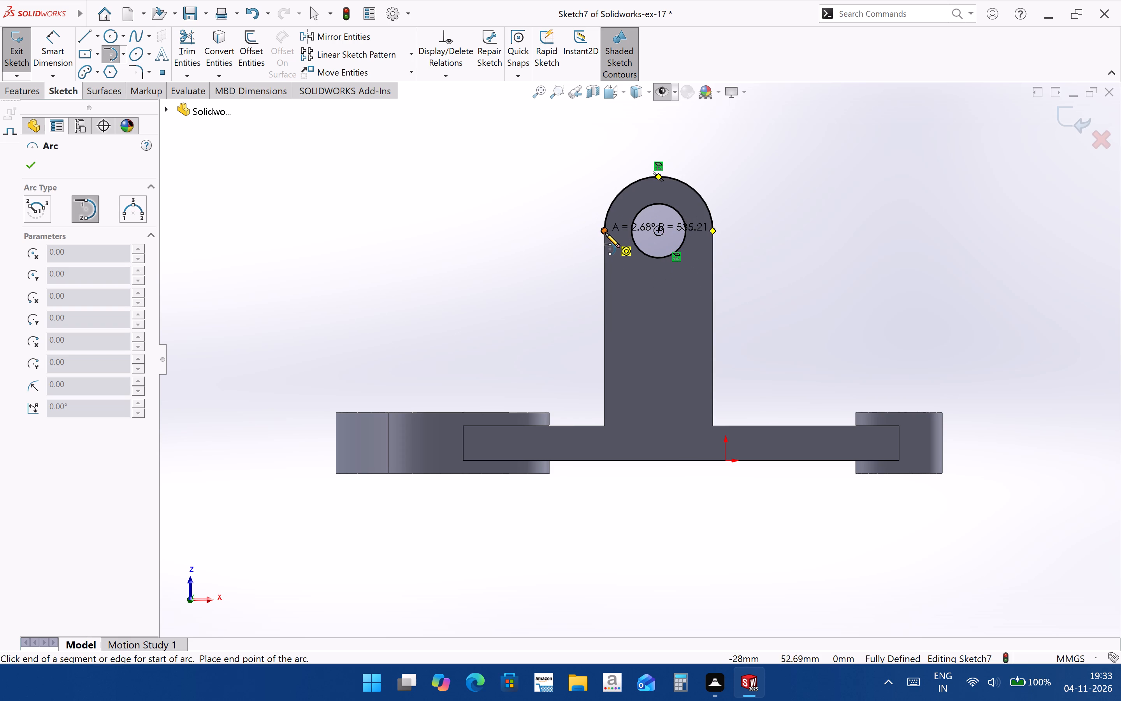
{"action": "left_click", "coordinate": [715, 231]}
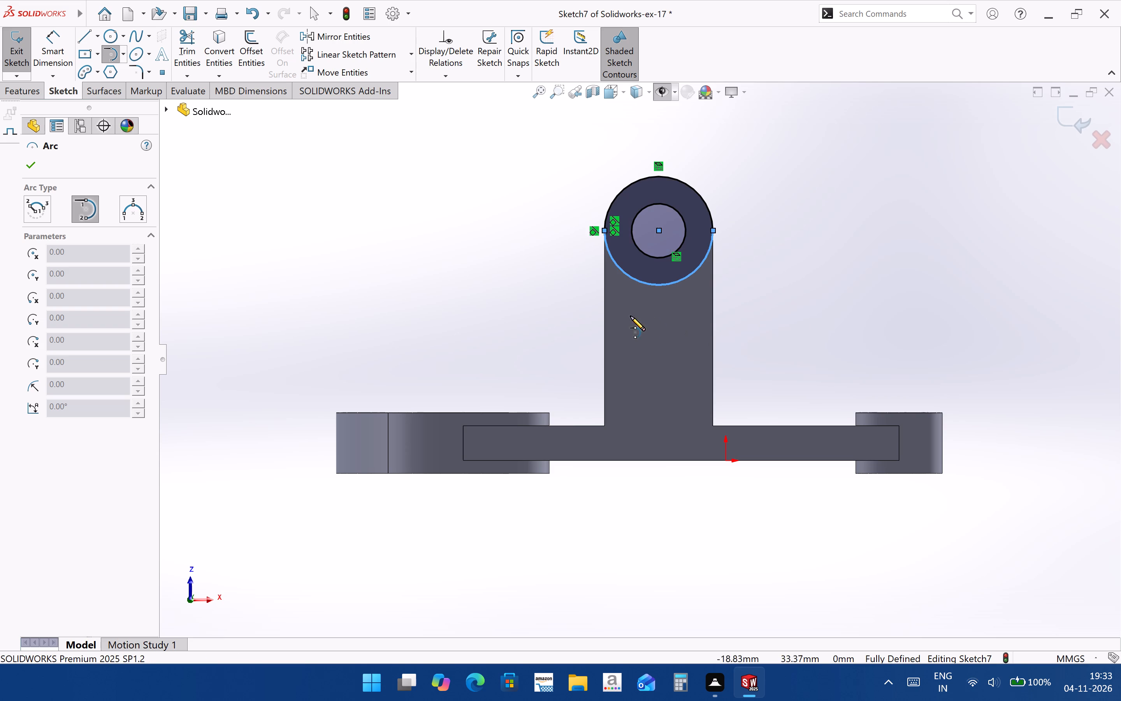
{"action": "left_click", "coordinate": [890, 273]}
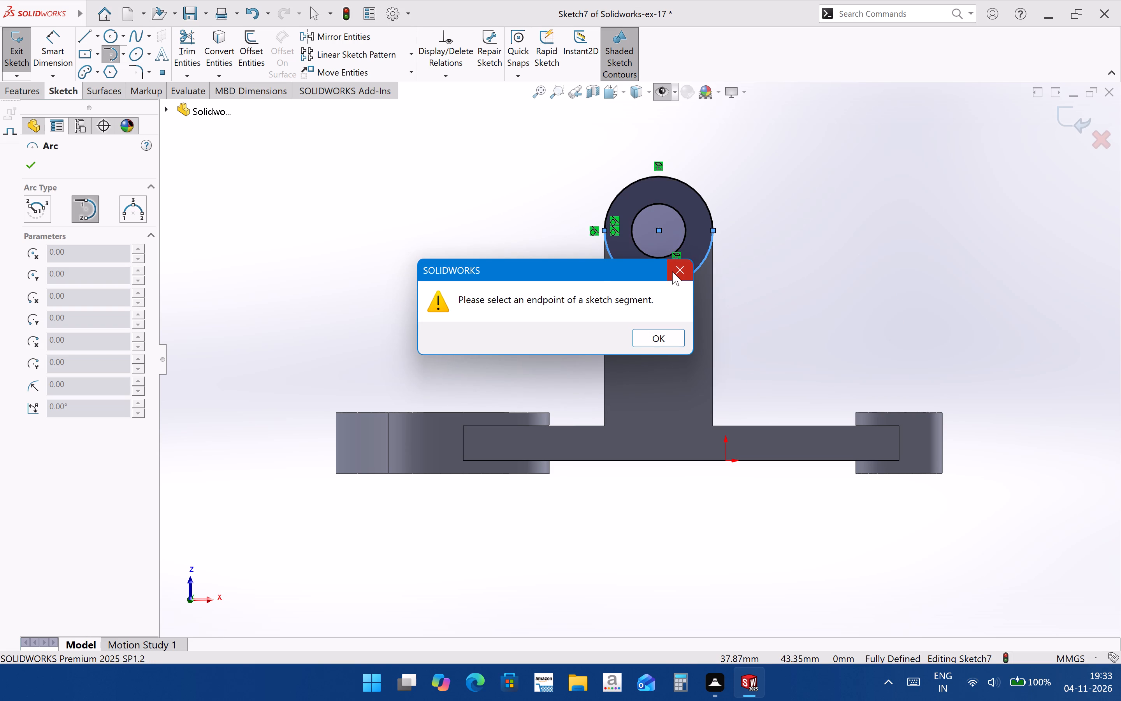
{"action": "left_click", "coordinate": [672, 271]}
{"action": "left_click", "coordinate": [53, 47]}
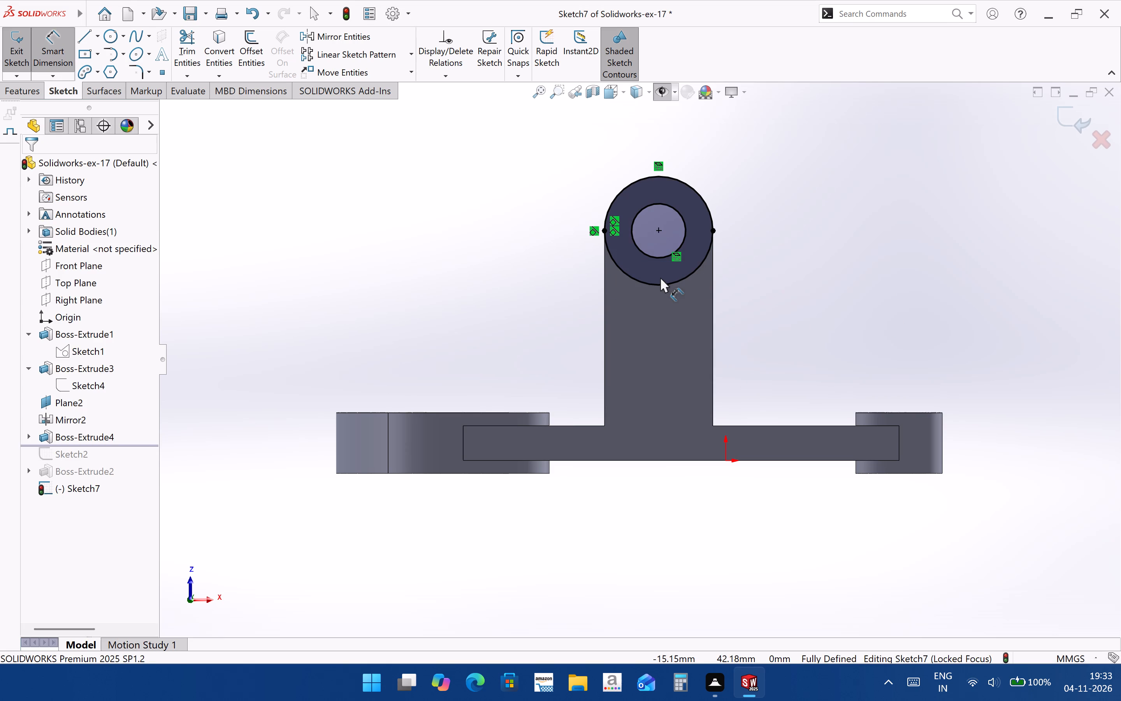
{"action": "left_click", "coordinate": [781, 257]}
{"action": "key", "text": "Escape"}
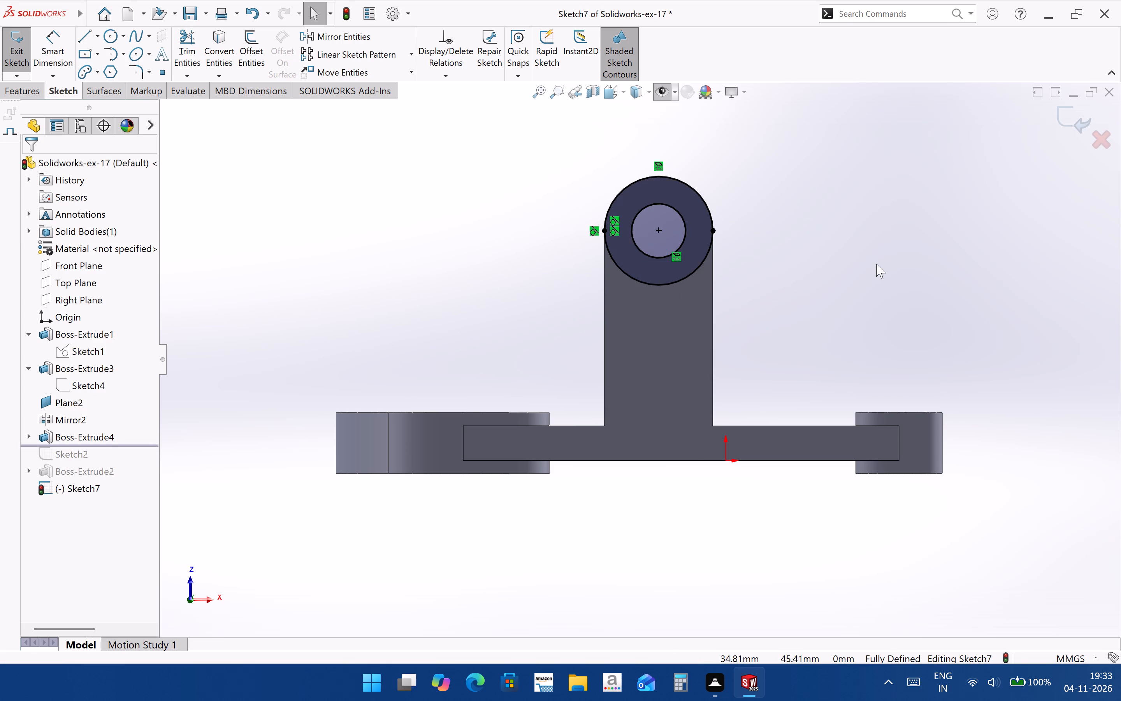
Extrude the ring around the lug's hole outward from the lug face to a Blind depth of 3 mm, merged with the body.
{"action": "scroll", "coordinate": [712, 256], "scroll_direction": "down", "scroll_amount": 6}
{"action": "middle_click_drag", "start_coordinate": [673, 303], "coordinate": [608, 307]}
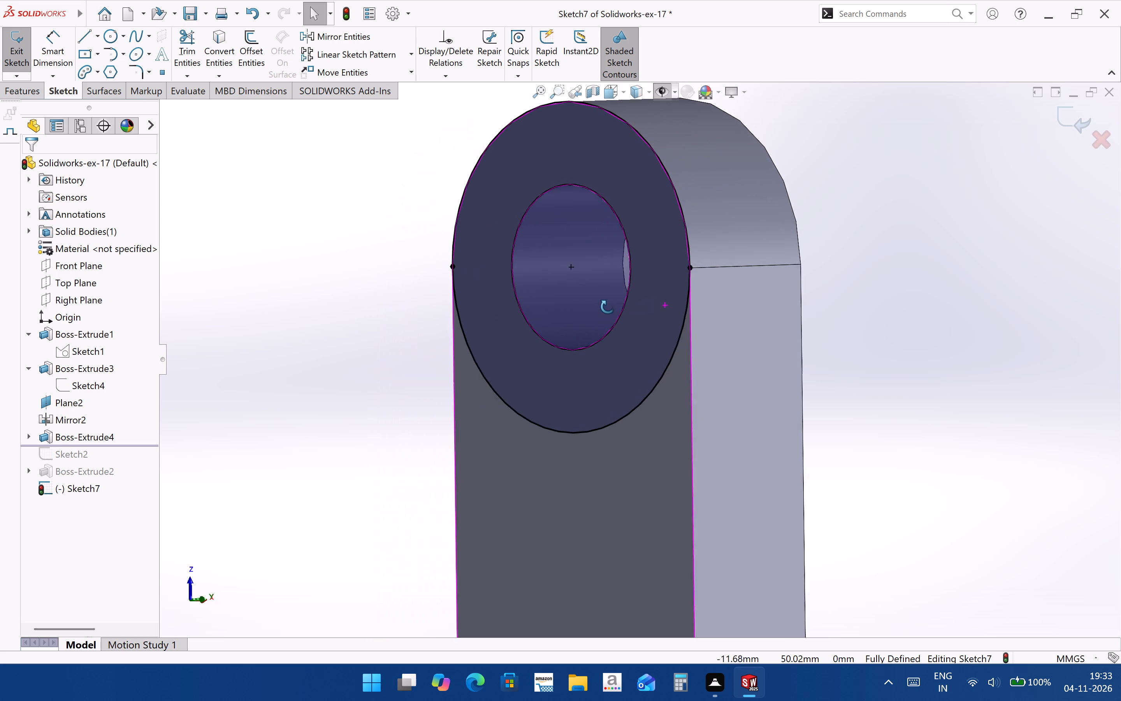
{"action": "middle_click_drag", "start_coordinate": [608, 307], "coordinate": [689, 312]}
{"action": "scroll", "coordinate": [689, 311], "scroll_direction": "up", "scroll_amount": 3}
{"action": "middle_click_drag", "start_coordinate": [678, 333], "coordinate": [728, 353]}
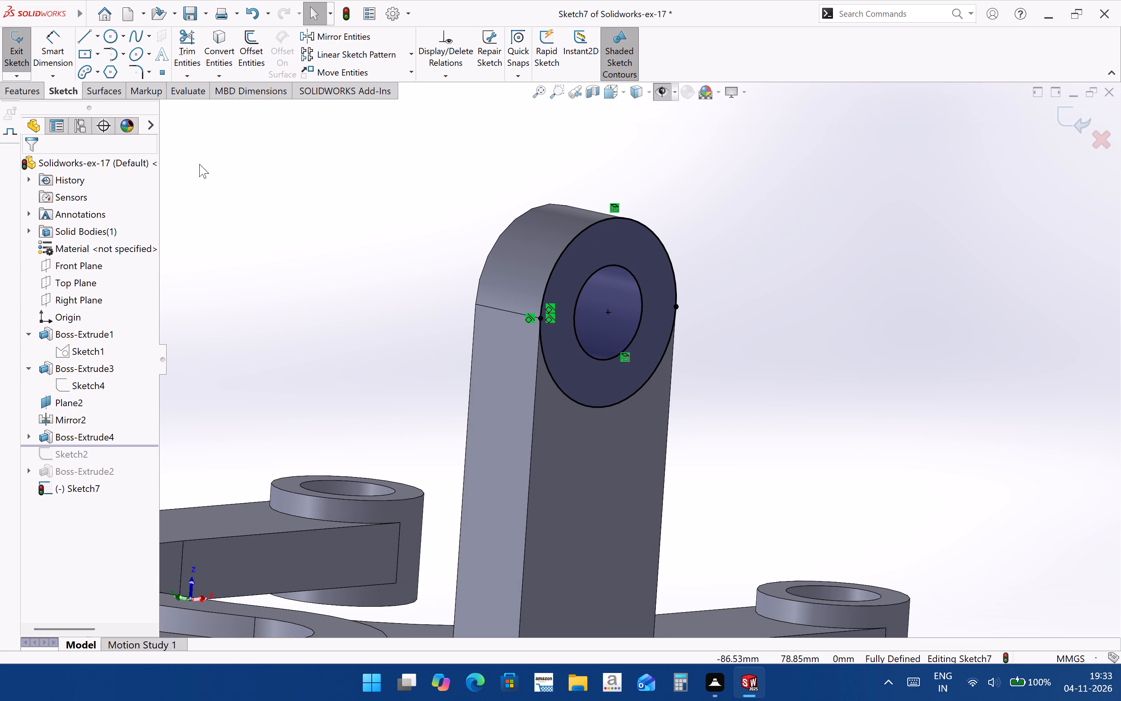
{"action": "left_click", "coordinate": [19, 87]}
{"action": "left_click", "coordinate": [16, 59]}
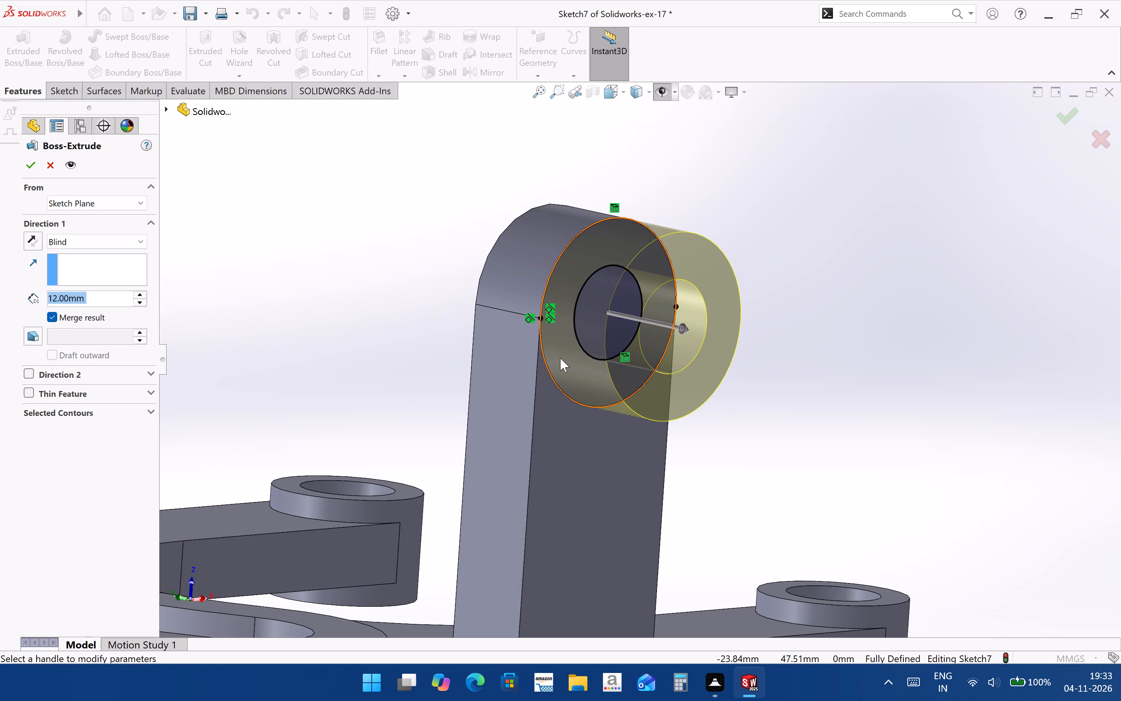
{"action": "key", "text": "3"}
{"action": "key", "text": "Return"}
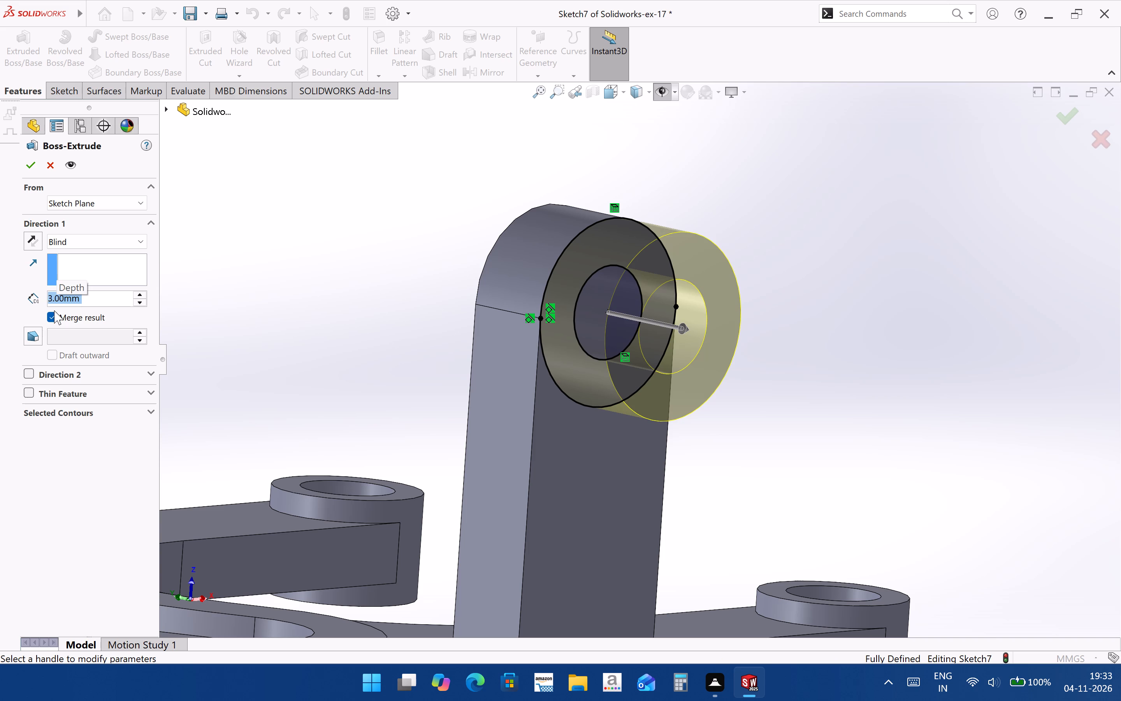
{"action": "left_click", "coordinate": [28, 165]}
{"action": "left_click", "coordinate": [726, 417]}
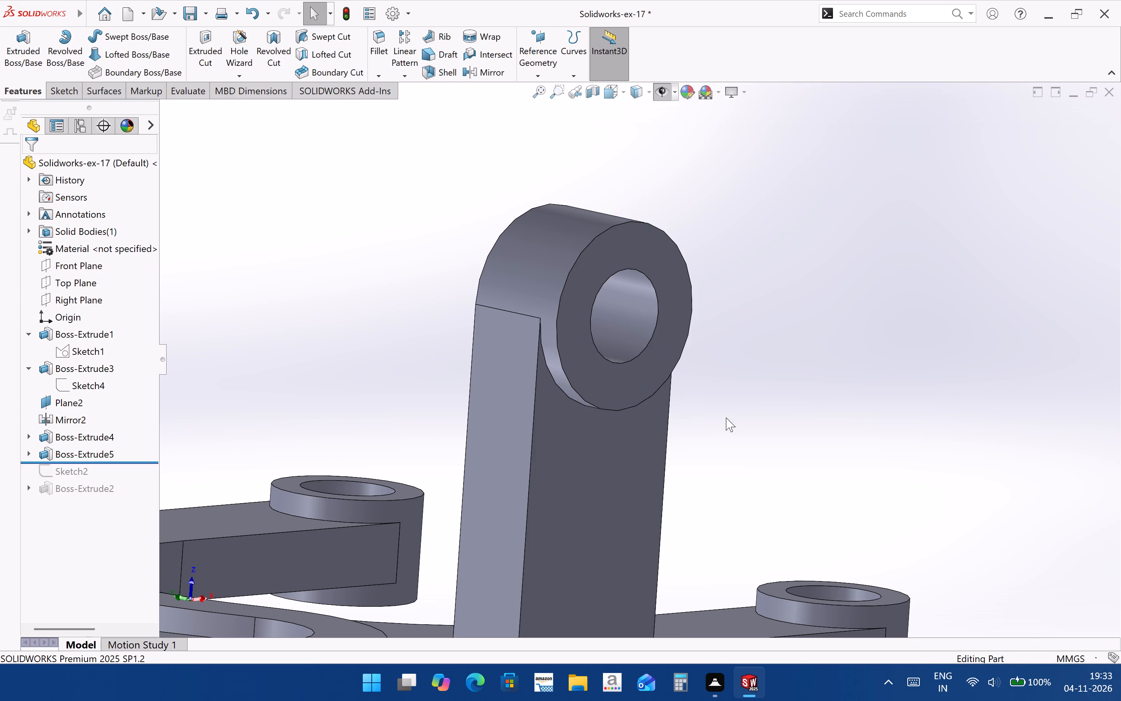
Examine the raised ring, the upright lug and the whole bracket from several angles.
{"action": "middle_click_drag", "start_coordinate": [715, 420], "coordinate": [575, 352]}
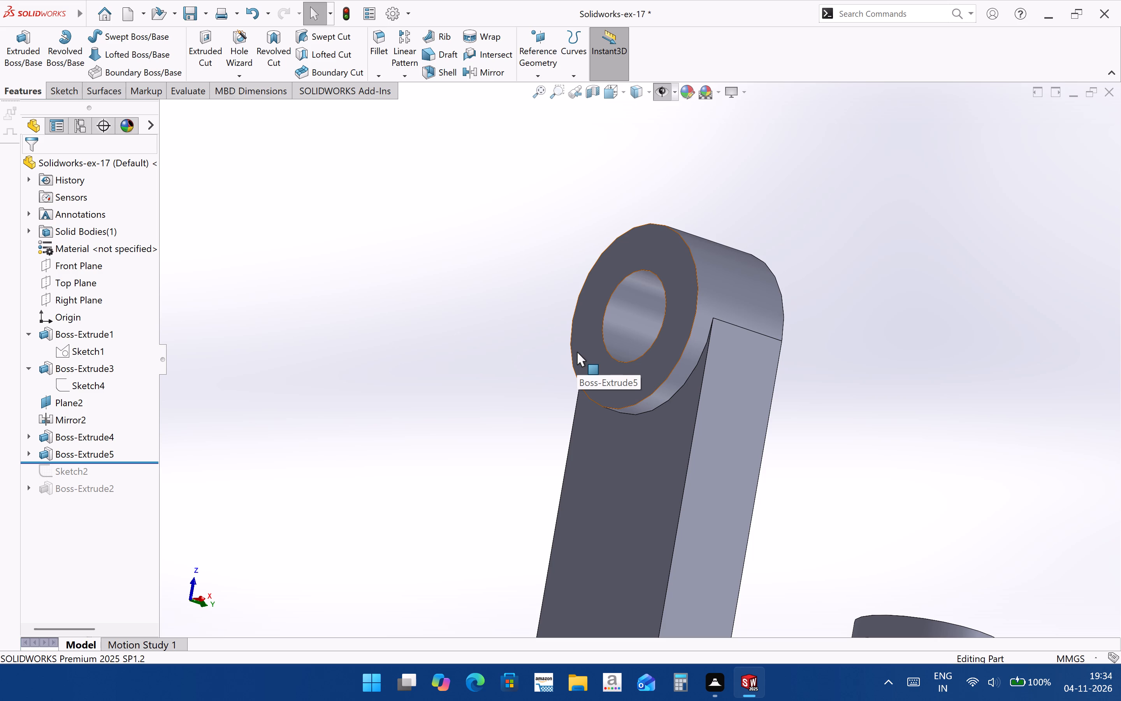
{"action": "scroll", "coordinate": [637, 394], "scroll_direction": "down", "scroll_amount": 2}
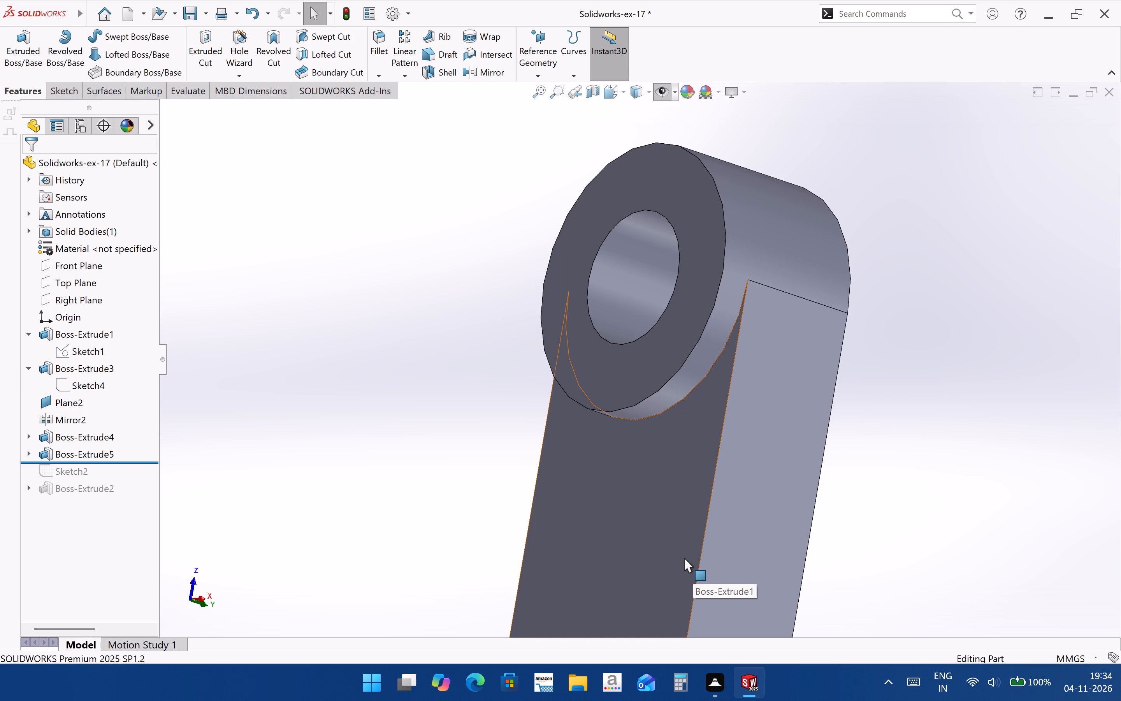
{"action": "scroll", "coordinate": [660, 395], "scroll_direction": "up", "scroll_amount": 3}
{"action": "scroll", "coordinate": [838, 472], "scroll_direction": "up", "scroll_amount": 3}
{"action": "middle_click_drag", "start_coordinate": [814, 486], "coordinate": [836, 522]}
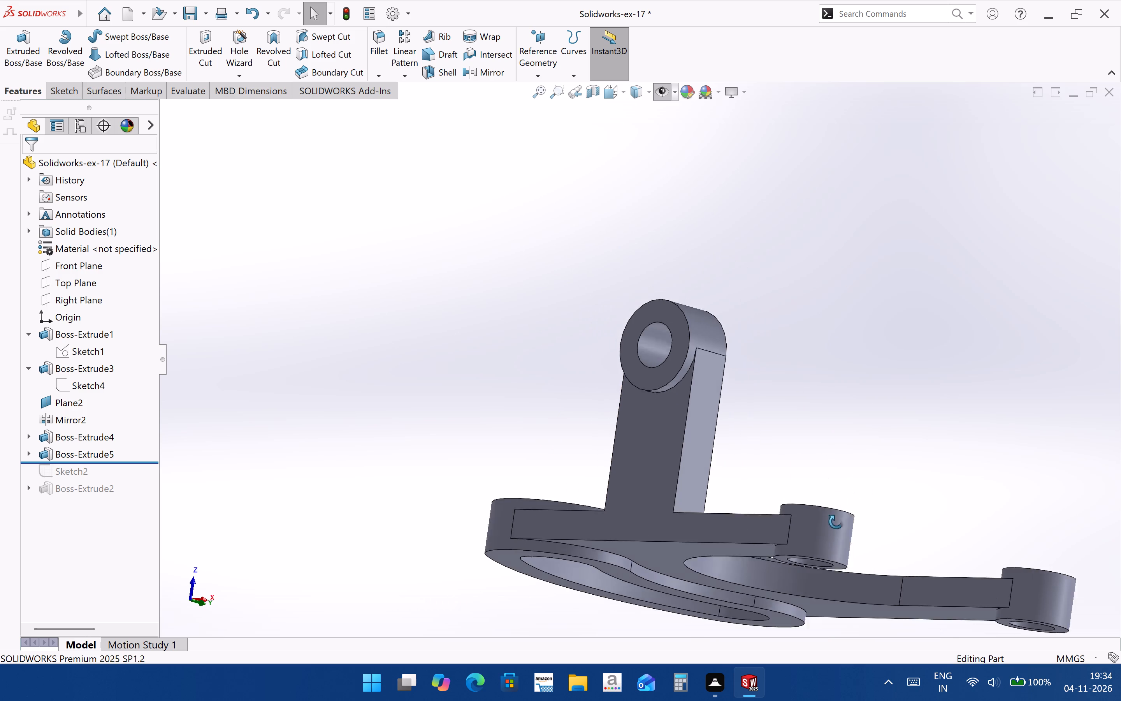
{"action": "middle_click_drag", "start_coordinate": [836, 522], "coordinate": [860, 564]}
{"action": "scroll", "coordinate": [621, 433], "scroll_direction": "up", "scroll_amount": 3}
{"action": "middle_click_drag", "start_coordinate": [732, 449], "coordinate": [635, 420]}
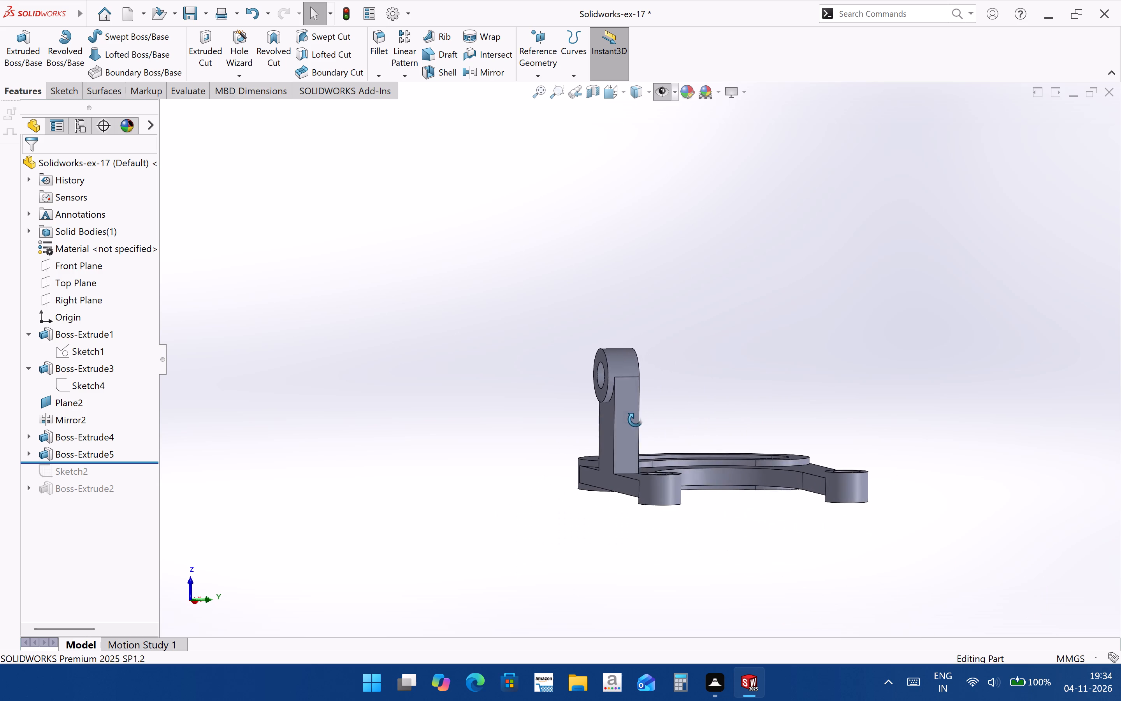
{"action": "middle_click_drag", "start_coordinate": [635, 420], "coordinate": [624, 421]}
{"action": "middle_click_drag", "start_coordinate": [604, 390], "coordinate": [675, 402]}
{"action": "scroll", "coordinate": [630, 366], "scroll_direction": "down", "scroll_amount": 3}
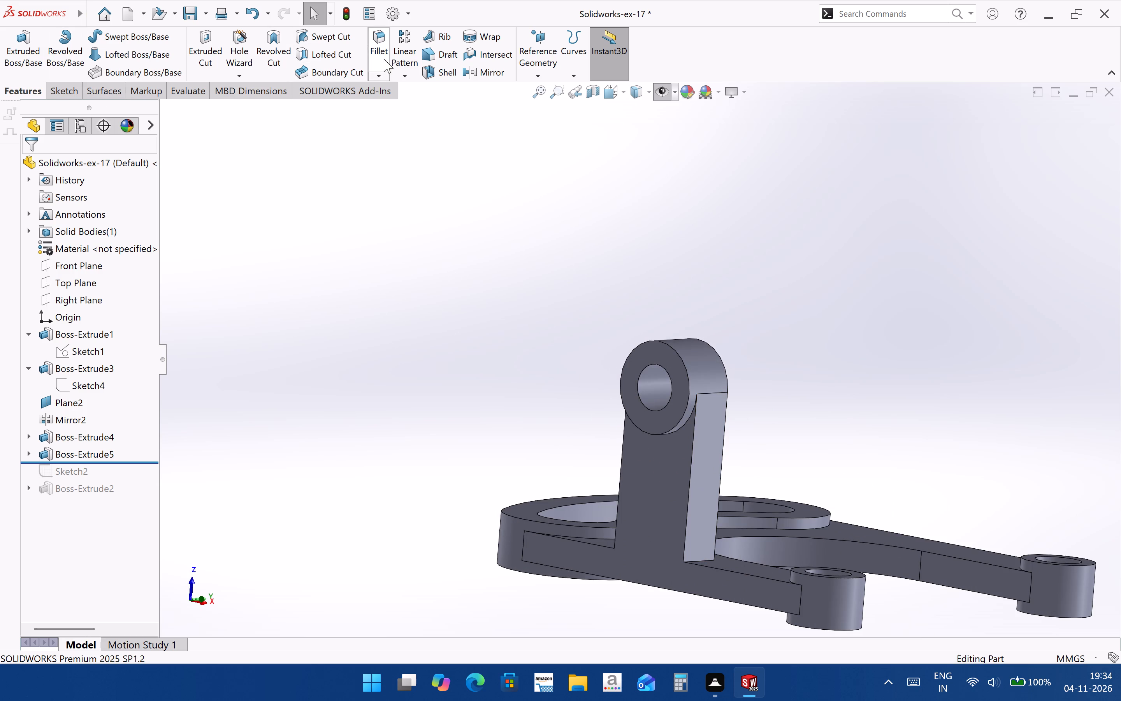
Start a symmetric fillet of 3 mm radius and include the edge where the raised ring meets the upright lug's face.
{"action": "left_click", "coordinate": [376, 48]}
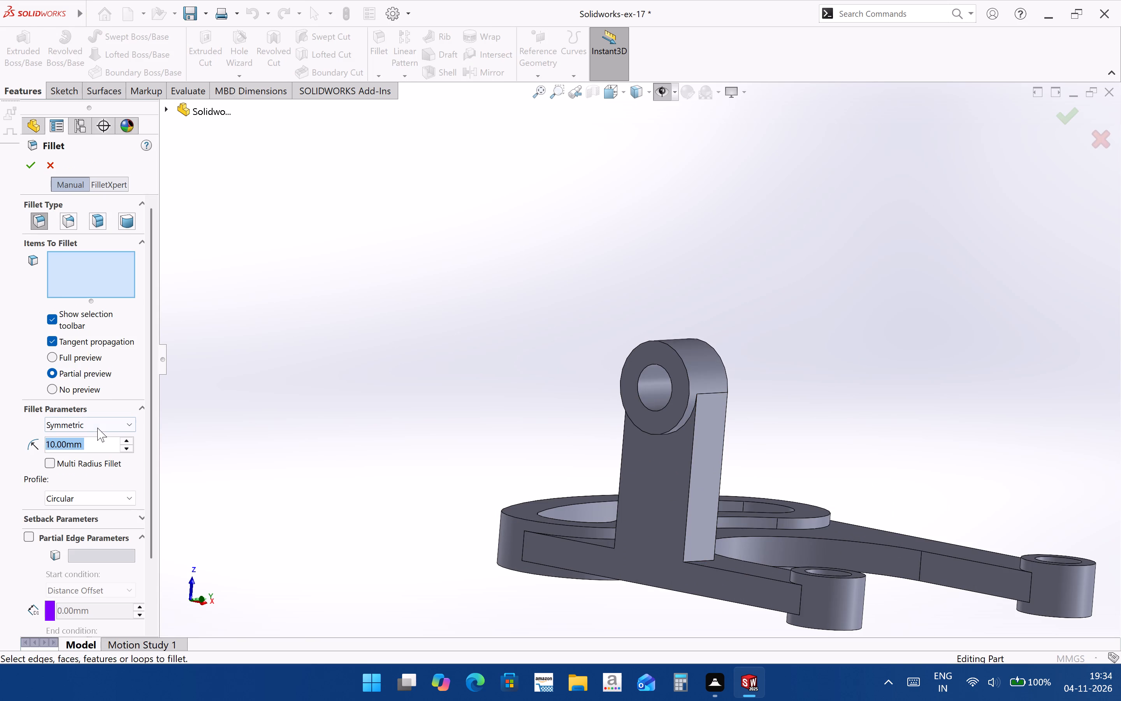
{"action": "key", "text": "3"}
{"action": "key", "text": "Return"}
{"action": "scroll", "coordinate": [625, 387], "scroll_direction": "down", "scroll_amount": 2}
{"action": "middle_click_drag", "start_coordinate": [671, 459], "coordinate": [671, 441]}
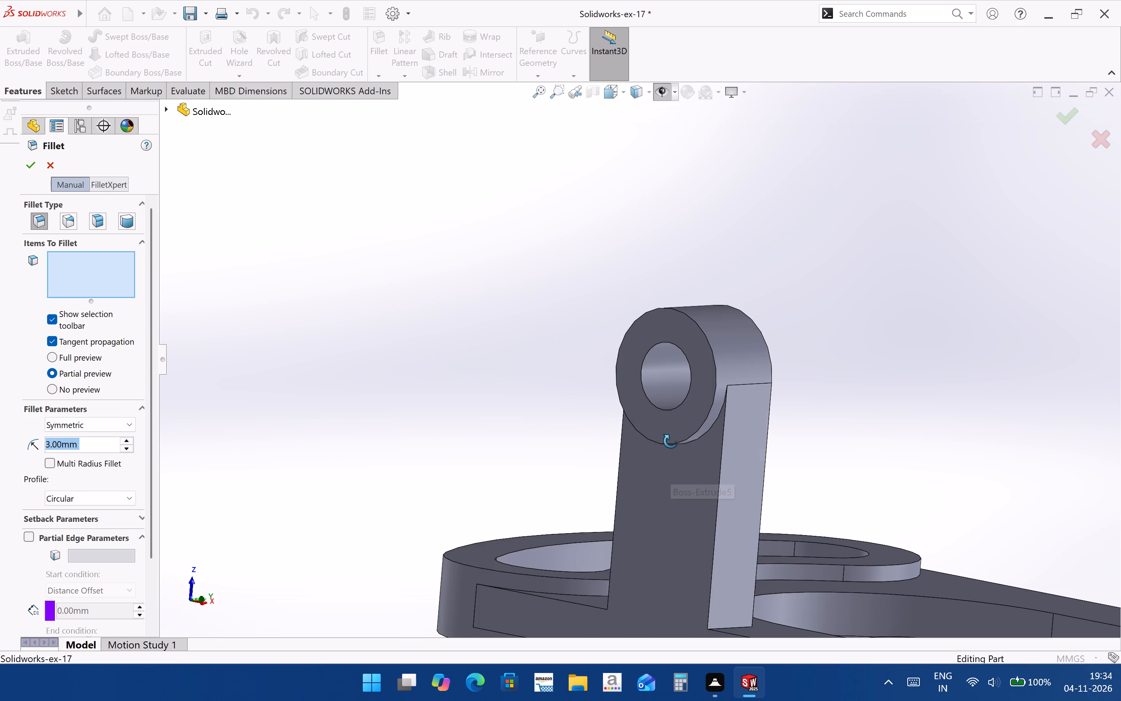
{"action": "middle_click_drag", "start_coordinate": [671, 441], "coordinate": [668, 411]}
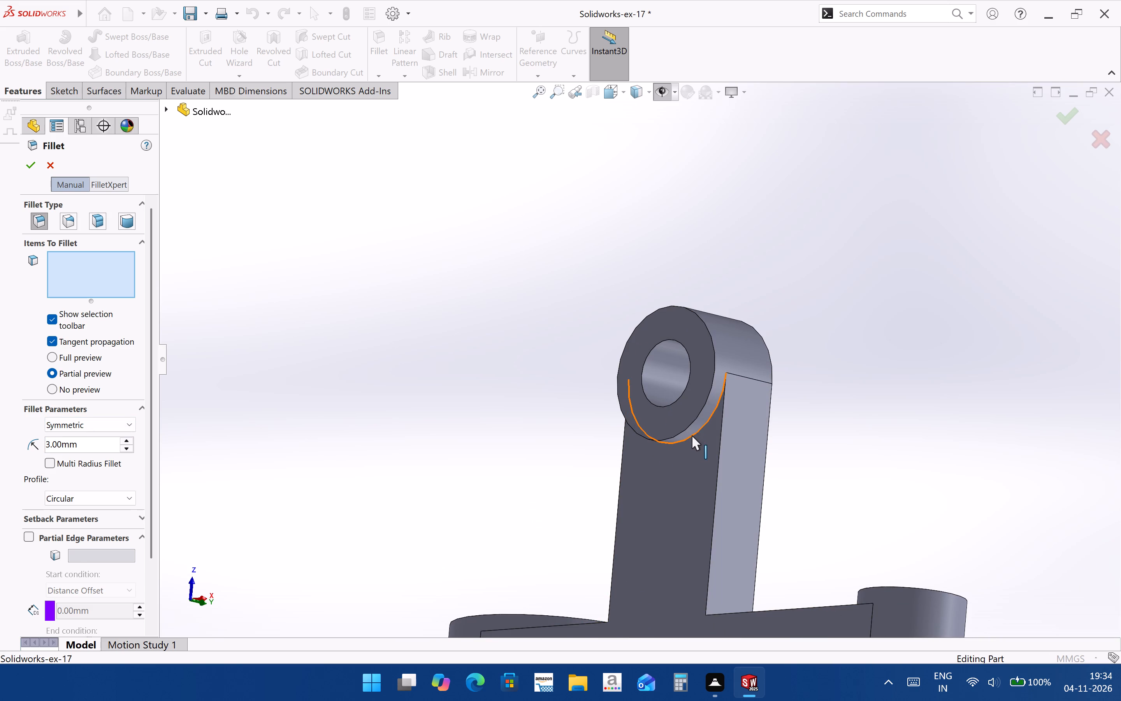
{"action": "left_click", "coordinate": [692, 435]}
Add the upper and lower edges where the lug-side arm meets its cylindrical end boss to the 3 mm fillet.
{"action": "scroll", "coordinate": [679, 468], "scroll_direction": "up", "scroll_amount": 2}
{"action": "middle_click_drag", "start_coordinate": [679, 468], "coordinate": [665, 529]}
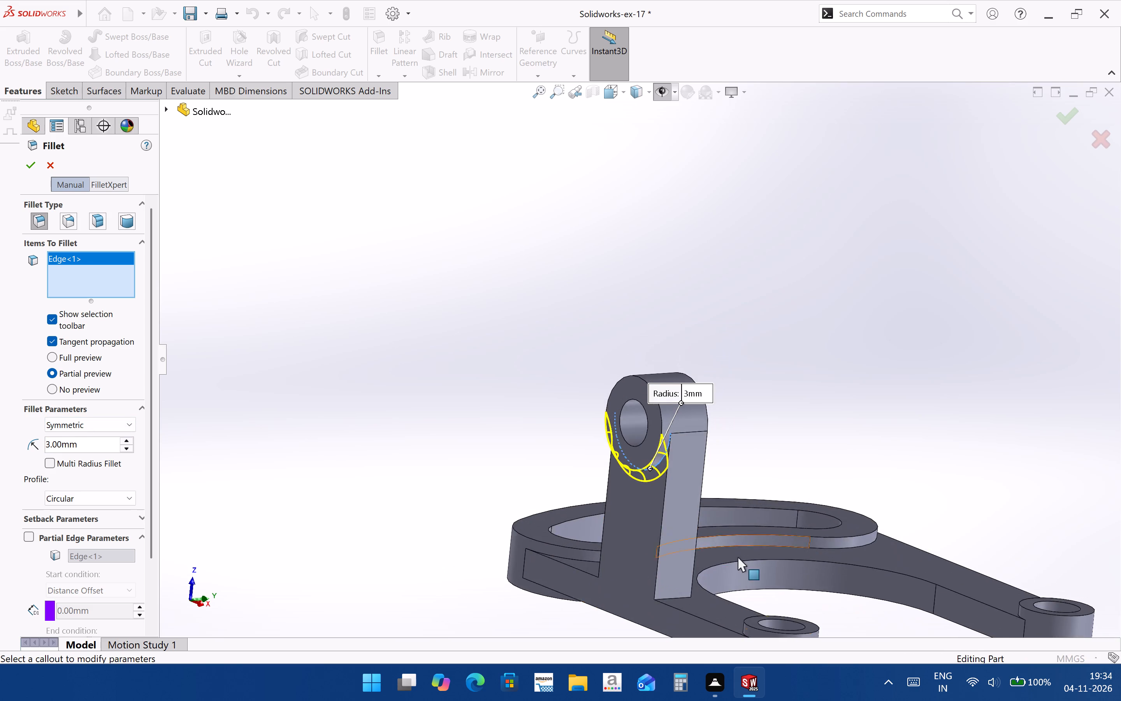
{"action": "scroll", "coordinate": [738, 557], "scroll_direction": "up", "scroll_amount": 3}
{"action": "scroll", "coordinate": [711, 512], "scroll_direction": "down", "scroll_amount": 7}
{"action": "middle_click_drag", "start_coordinate": [682, 451], "coordinate": [754, 504]}
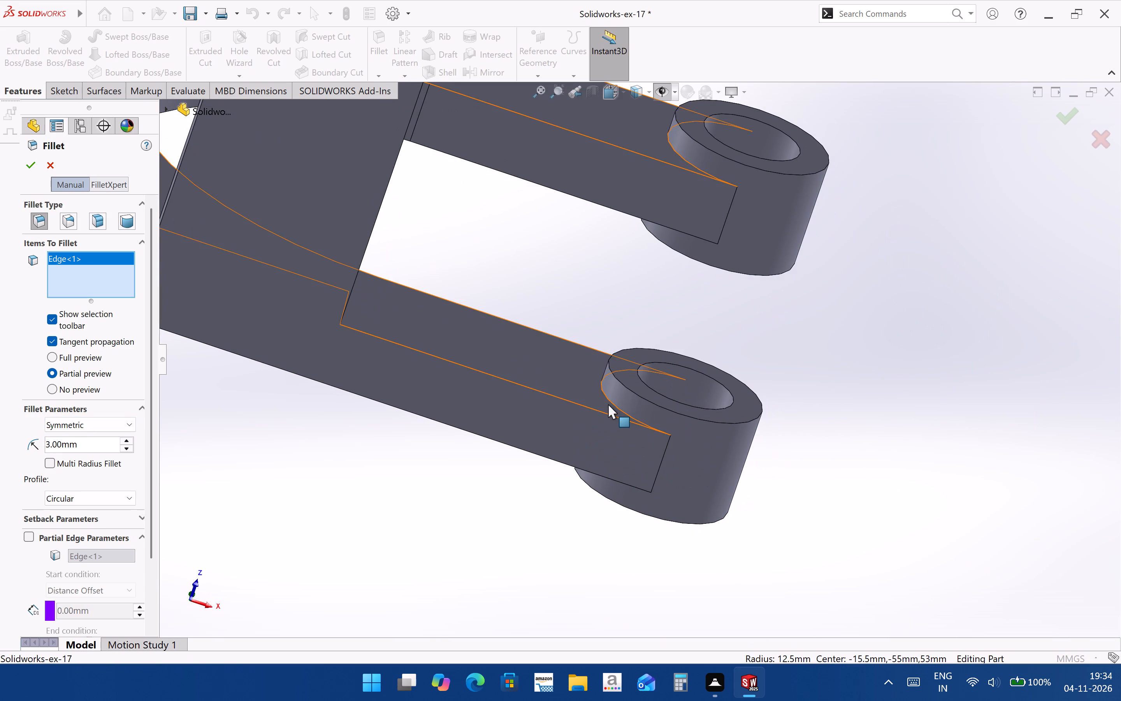
{"action": "left_click", "coordinate": [618, 407]}
{"action": "scroll", "coordinate": [643, 468], "scroll_direction": "up", "scroll_amount": 4}
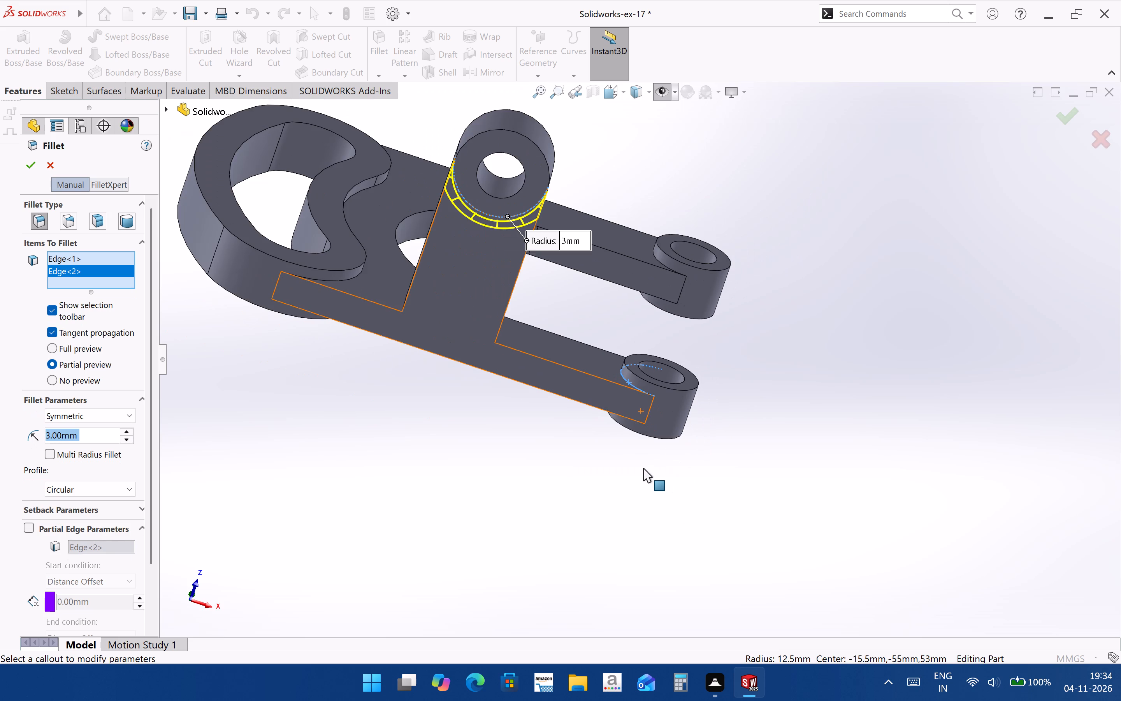
{"action": "middle_click_drag", "start_coordinate": [630, 440], "coordinate": [661, 373]}
{"action": "scroll", "coordinate": [631, 406], "scroll_direction": "down", "scroll_amount": 3}
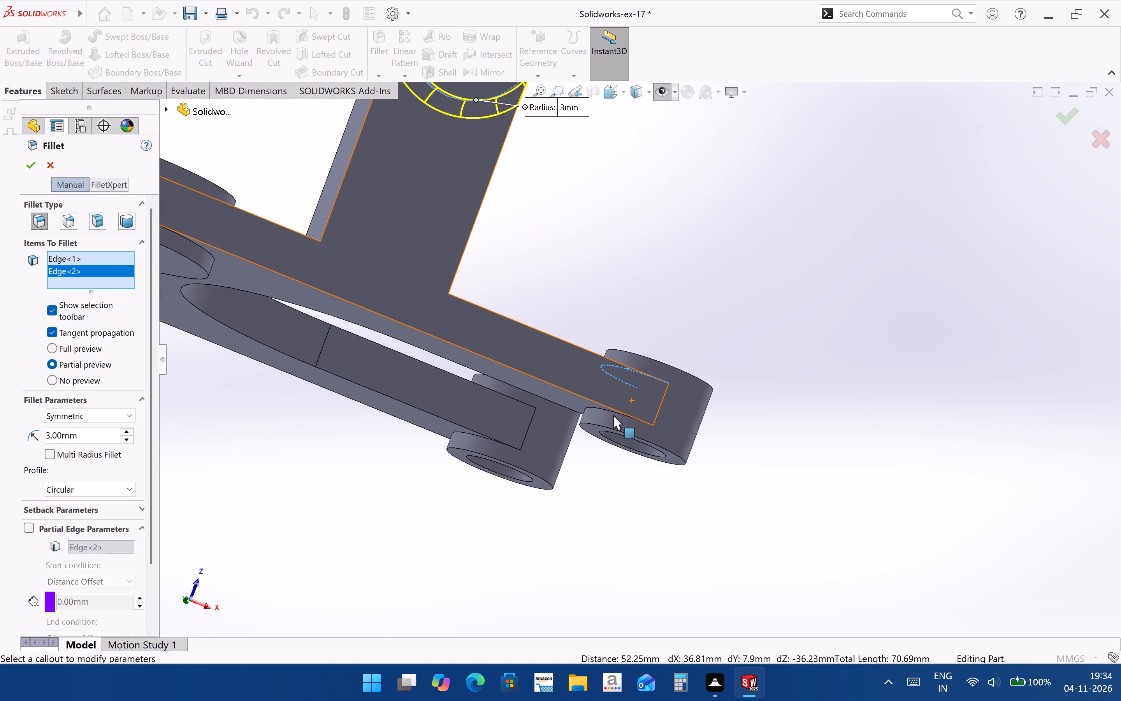
{"action": "left_click", "coordinate": [590, 407]}
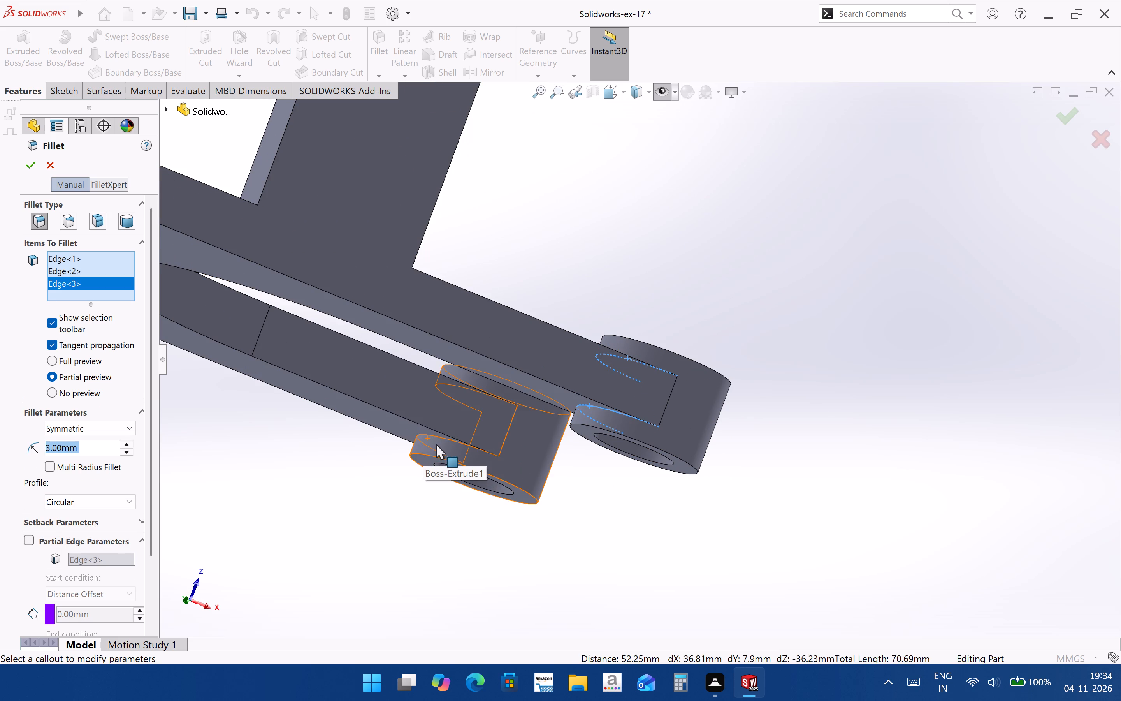
Add the upper and lower edges at the other arm's end boss and complete the 3 mm fillet.
{"action": "middle_click_drag", "start_coordinate": [540, 460], "coordinate": [508, 537]}
{"action": "scroll", "coordinate": [473, 353], "scroll_direction": "down", "scroll_amount": 2}
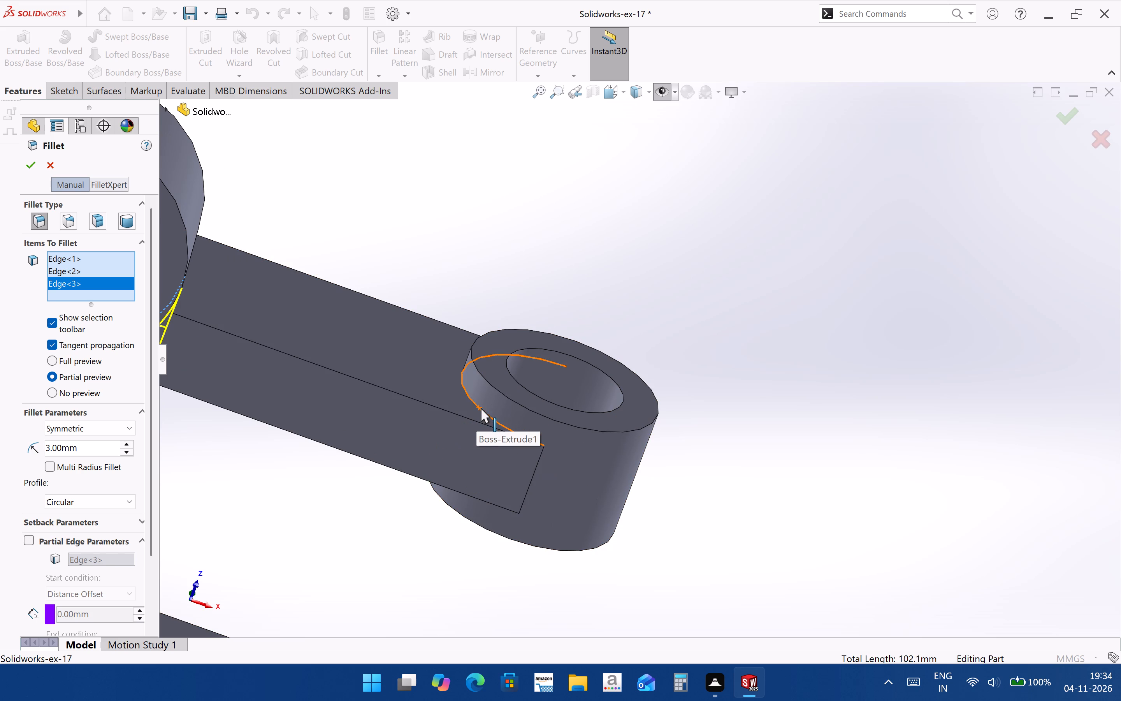
{"action": "left_click", "coordinate": [481, 408]}
{"action": "middle_click_drag", "start_coordinate": [453, 473], "coordinate": [534, 440]}
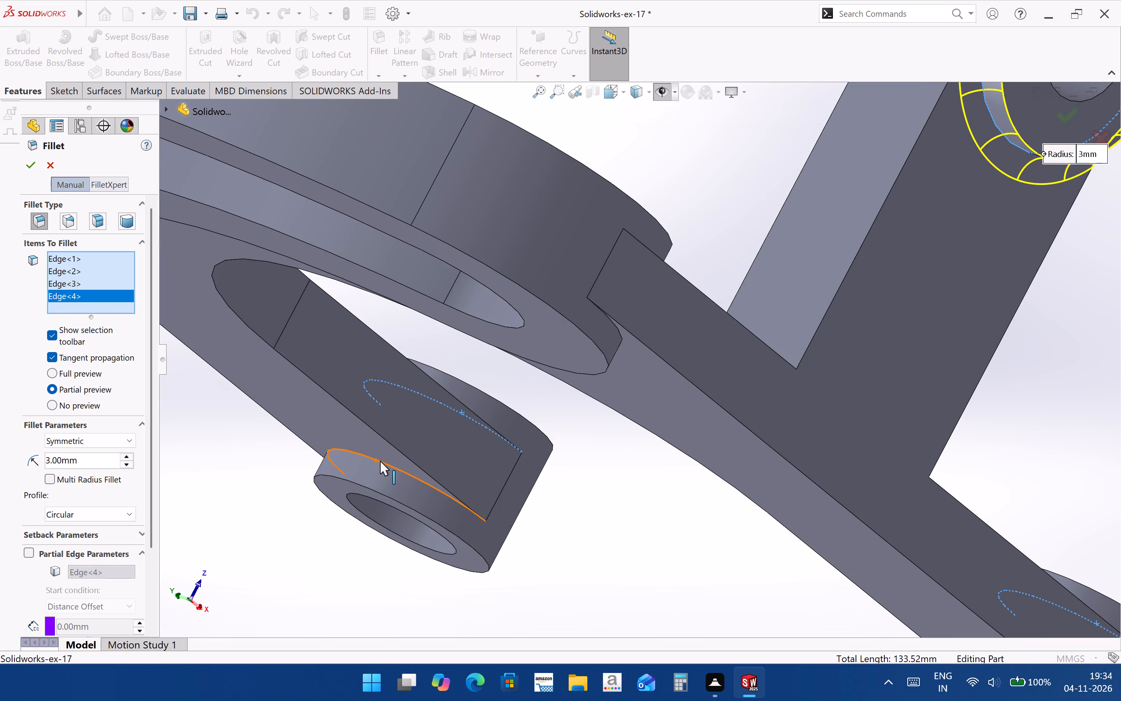
{"action": "left_click", "coordinate": [380, 461]}
{"action": "scroll", "coordinate": [516, 476], "scroll_direction": "up", "scroll_amount": 3}
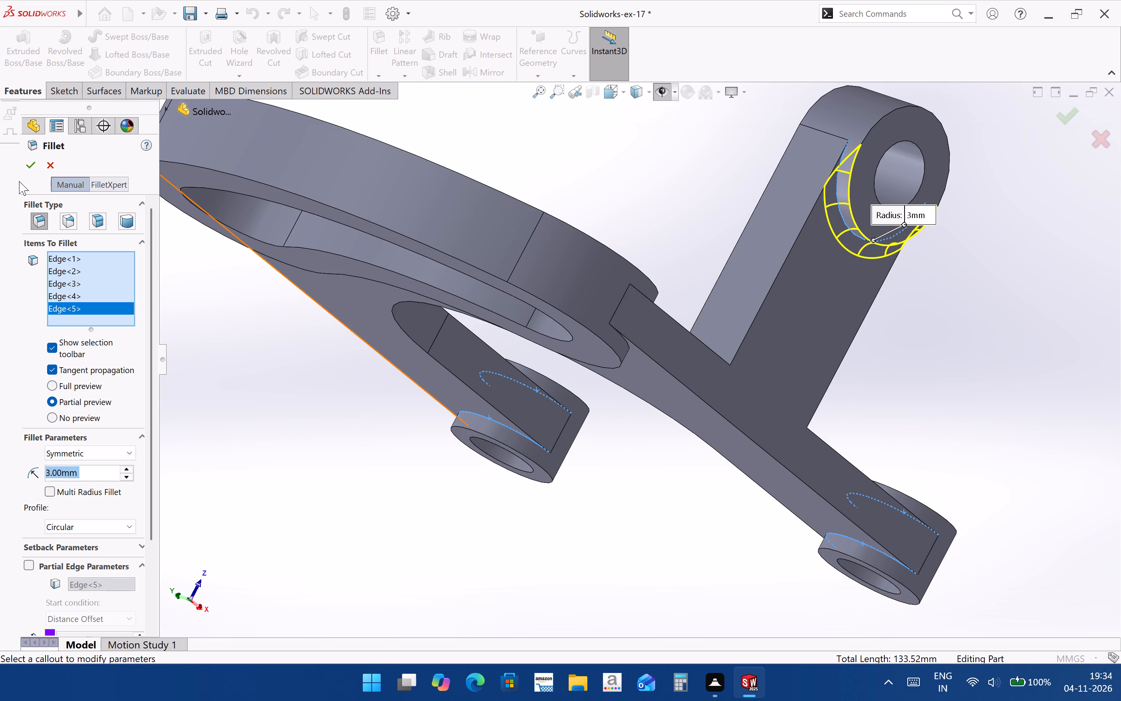
{"action": "left_click", "coordinate": [28, 167]}
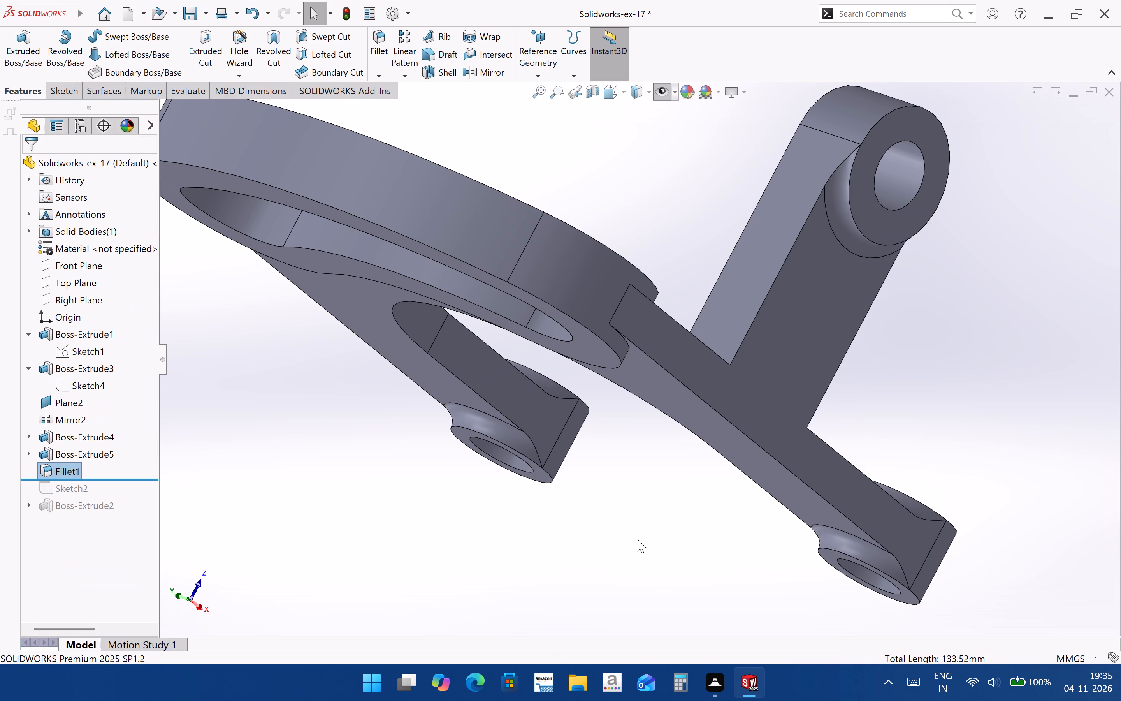
{"action": "left_click", "coordinate": [639, 546]}
Examine the filleted ring, both arm end bosses and the whole bracket from several angles.
{"action": "middle_click_drag", "start_coordinate": [651, 512], "coordinate": [509, 536]}
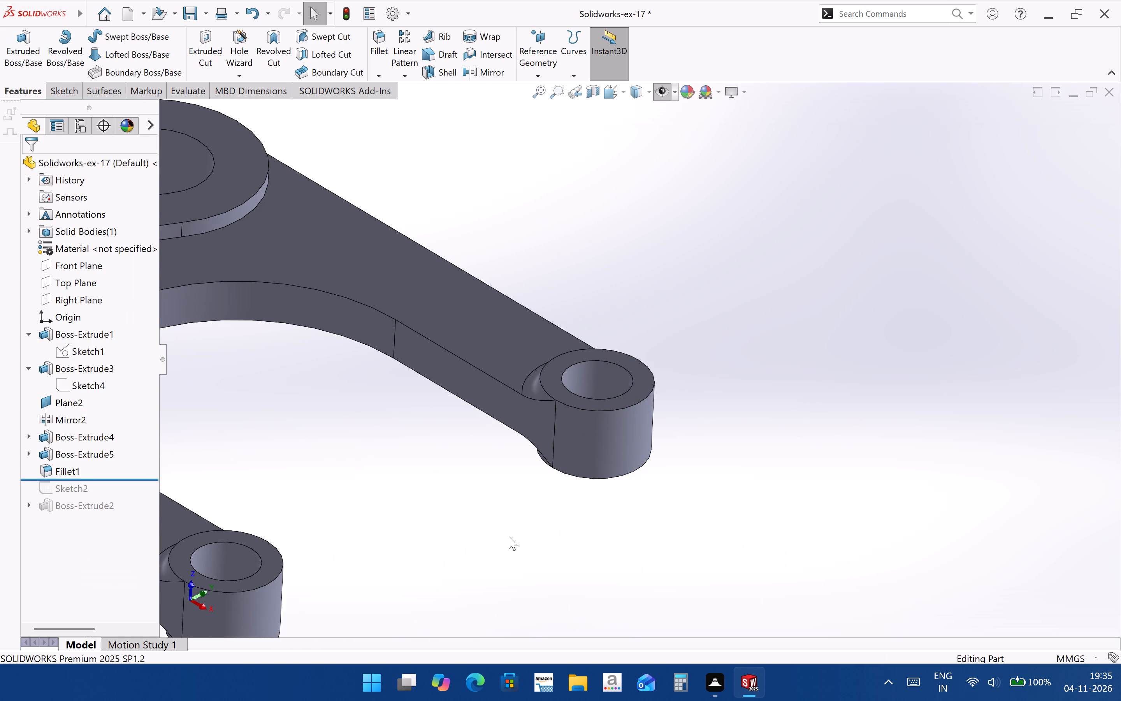
{"action": "scroll", "coordinate": [645, 493], "scroll_direction": "up", "scroll_amount": 2}
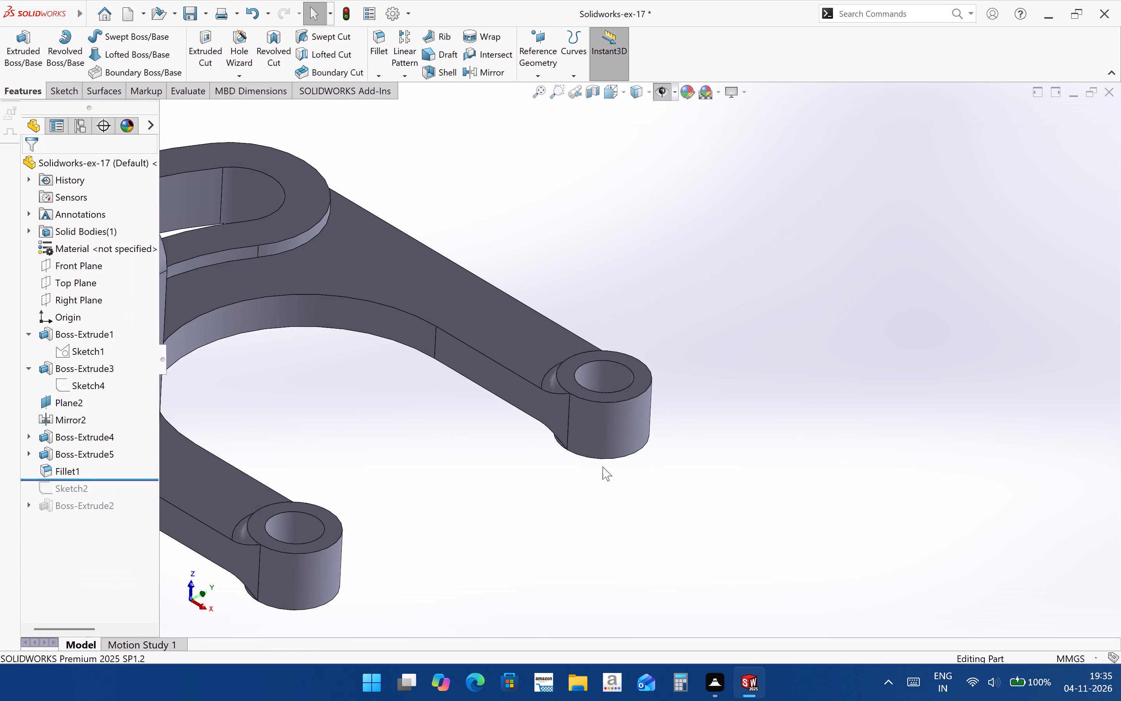
{"action": "middle_click_drag", "start_coordinate": [572, 451], "coordinate": [640, 476]}
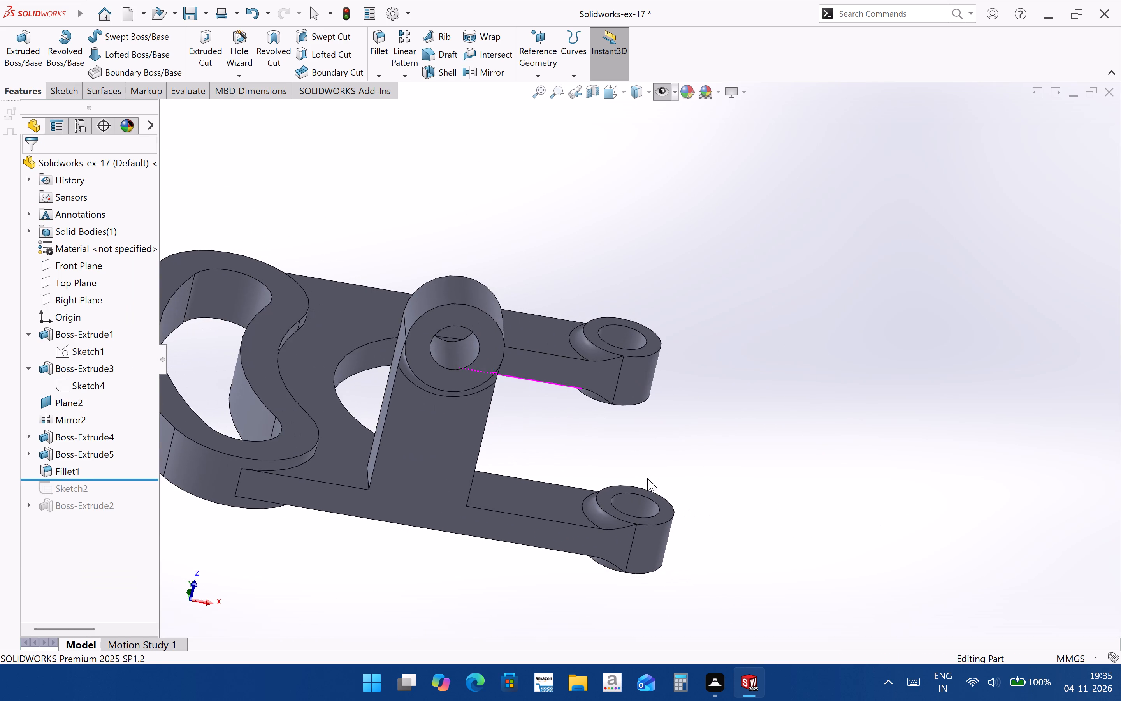
{"action": "scroll", "coordinate": [698, 484], "scroll_direction": "up", "scroll_amount": 2}
{"action": "middle_click_drag", "start_coordinate": [648, 512], "coordinate": [585, 502]}
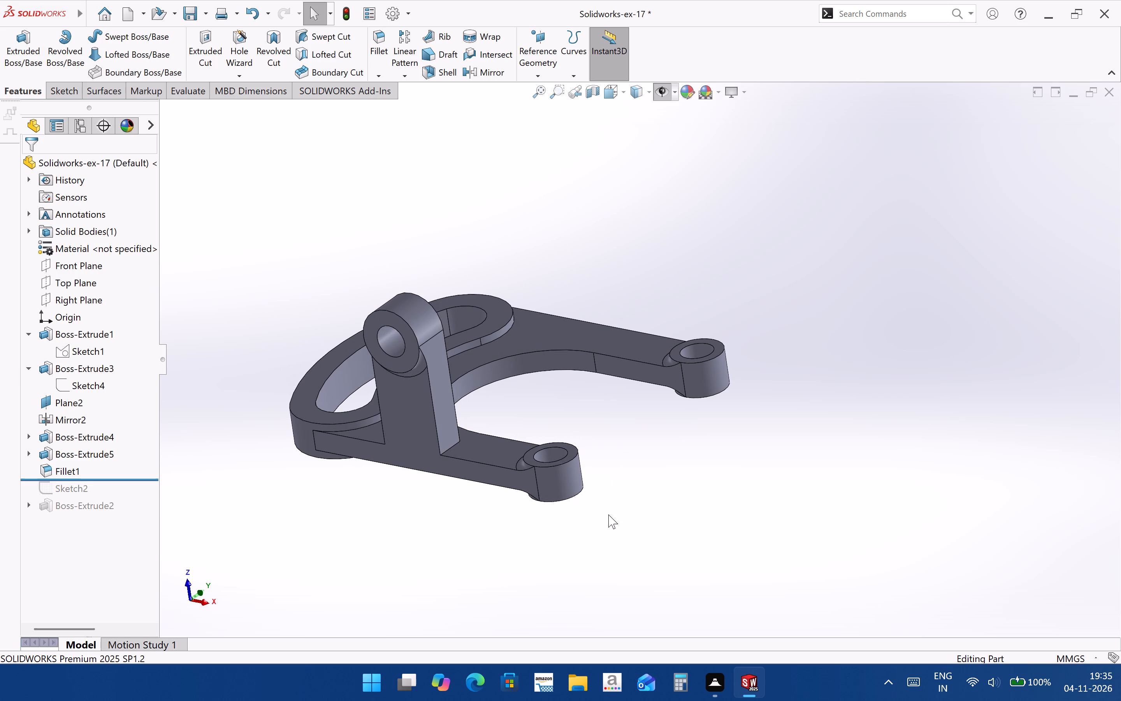
{"action": "middle_click_drag", "start_coordinate": [608, 511], "coordinate": [621, 423]}
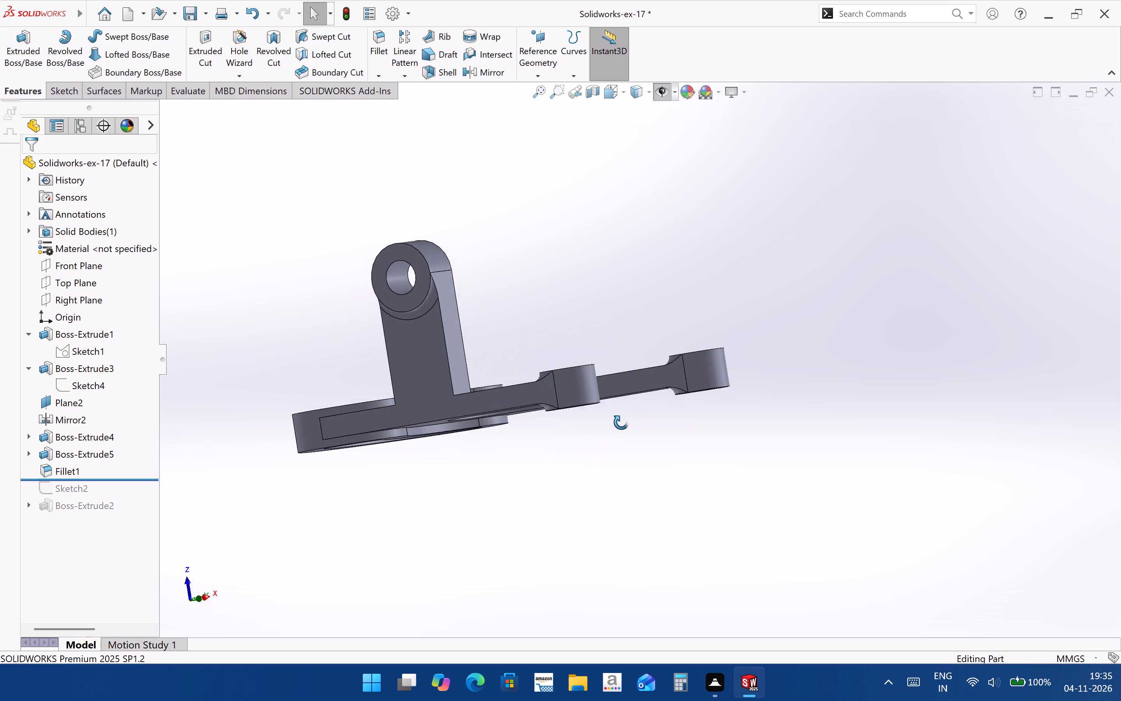
{"action": "middle_click_drag", "start_coordinate": [621, 423], "coordinate": [621, 415]}
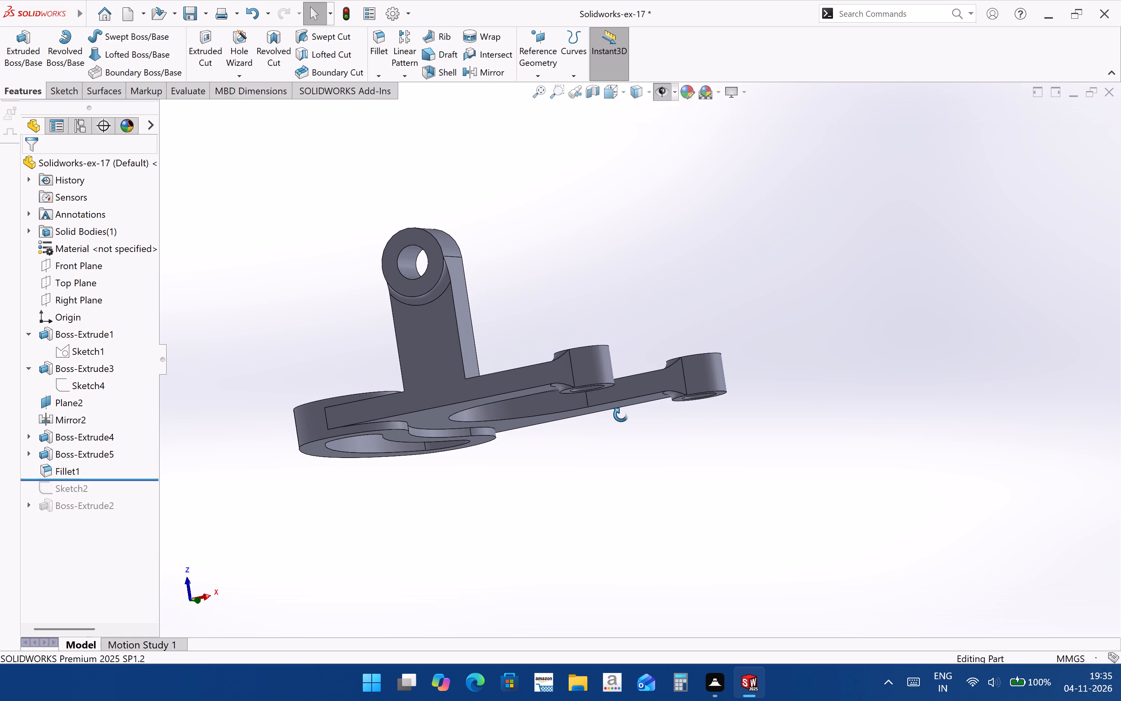
{"action": "middle_click_drag", "start_coordinate": [621, 415], "coordinate": [757, 441]}
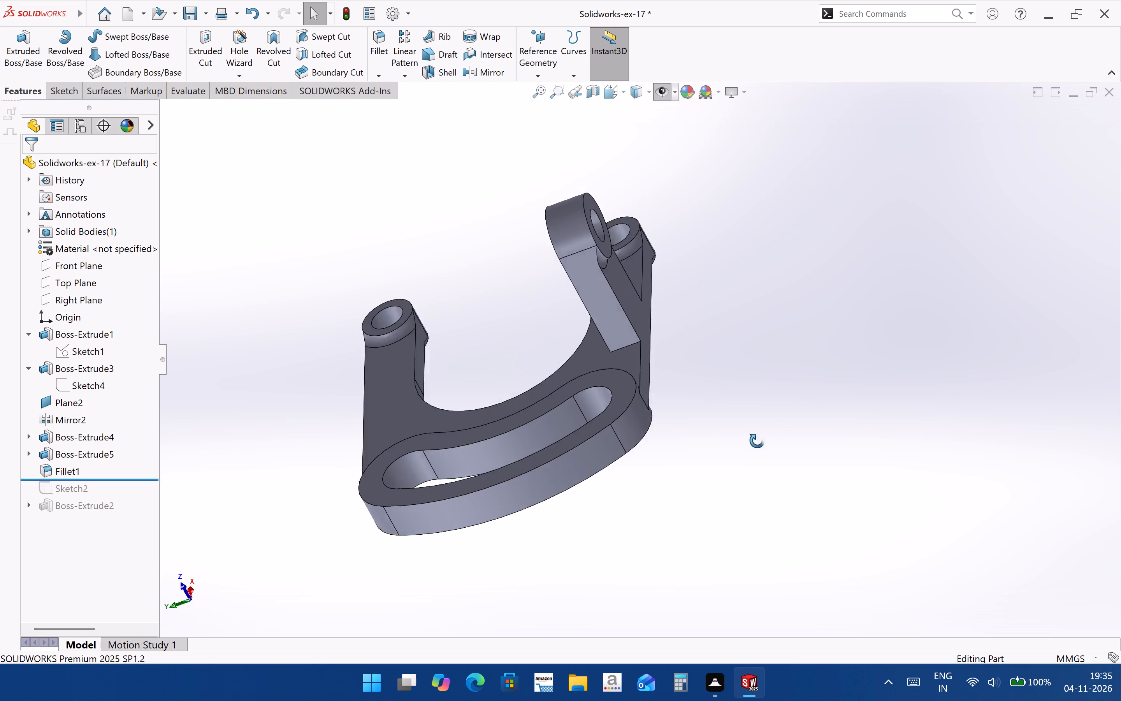
{"action": "middle_click_drag", "start_coordinate": [757, 441], "coordinate": [676, 700]}
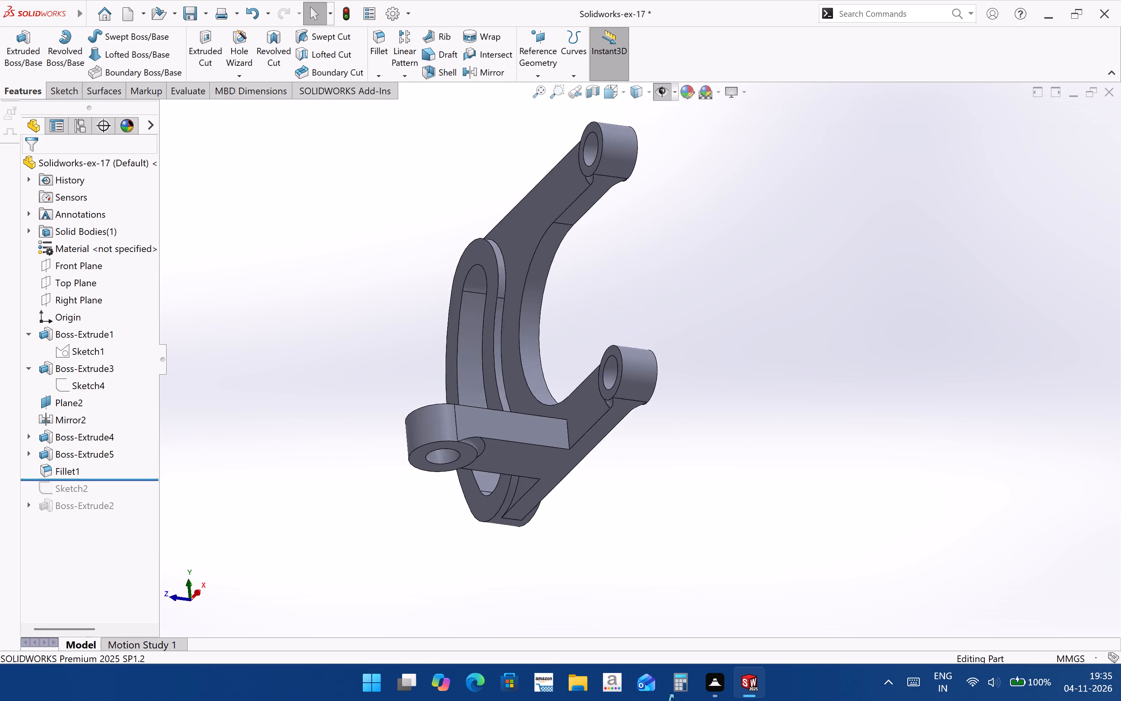
{"action": "middle_click_drag", "start_coordinate": [676, 700], "coordinate": [668, 700]}
{"action": "middle_click_drag", "start_coordinate": [645, 439], "coordinate": [627, 520]}
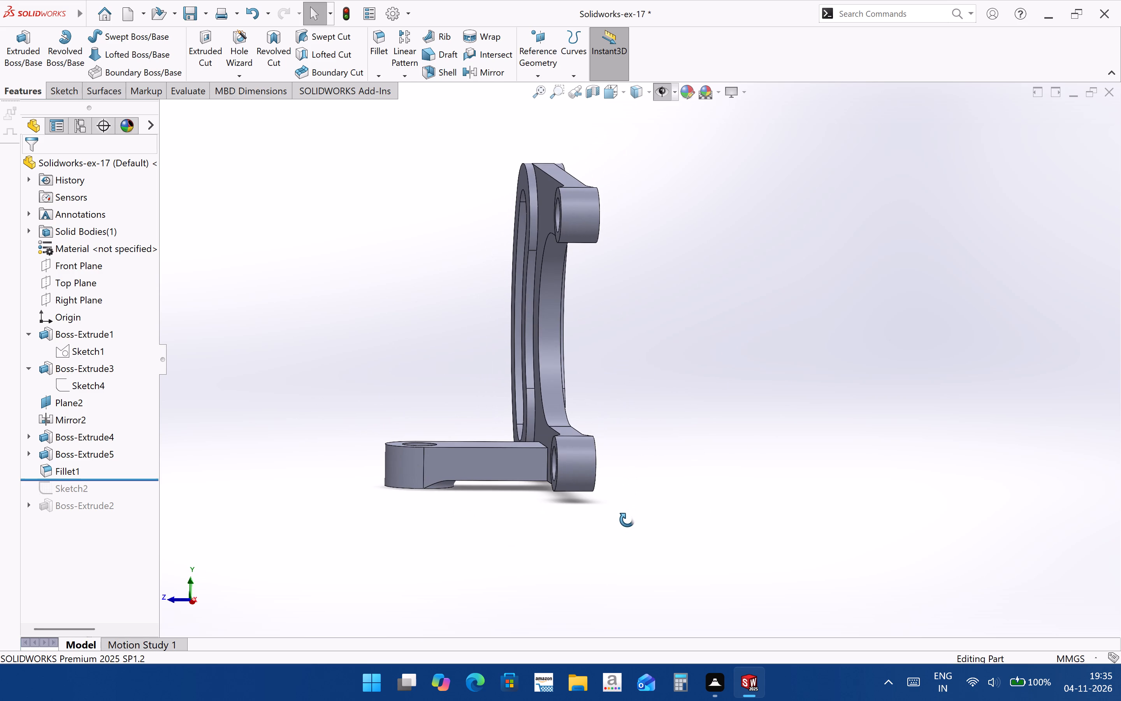
{"action": "middle_click_drag", "start_coordinate": [627, 520], "coordinate": [619, 507]}
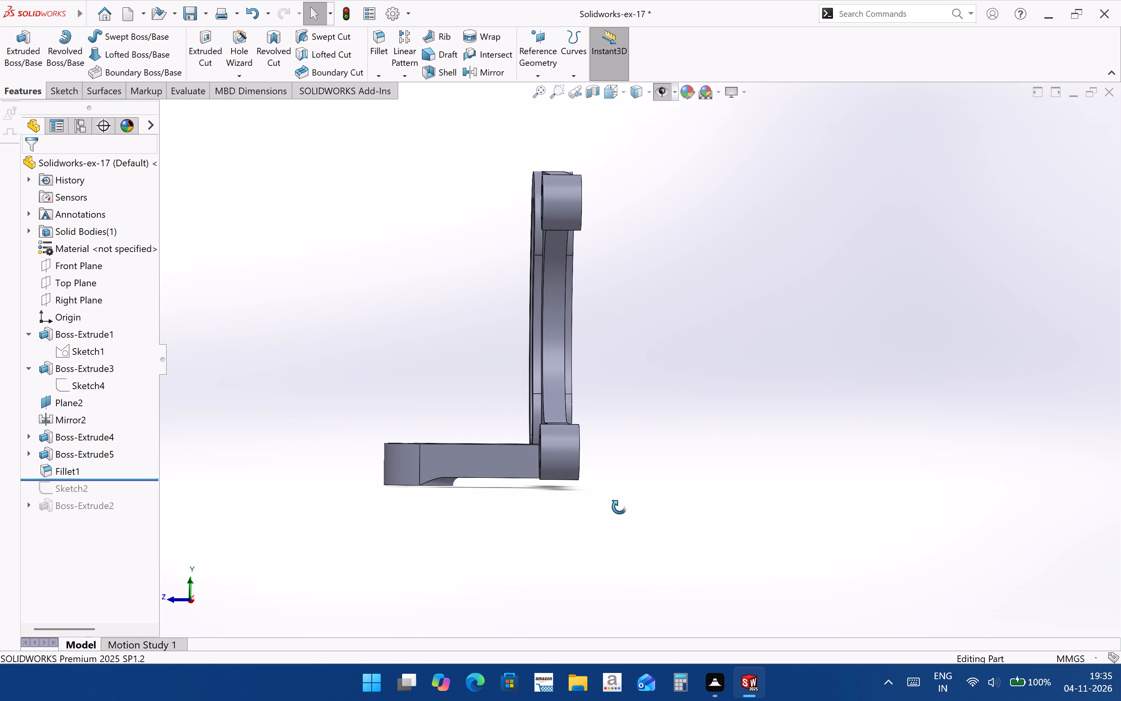
{"action": "middle_click_drag", "start_coordinate": [619, 507], "coordinate": [619, 497]}
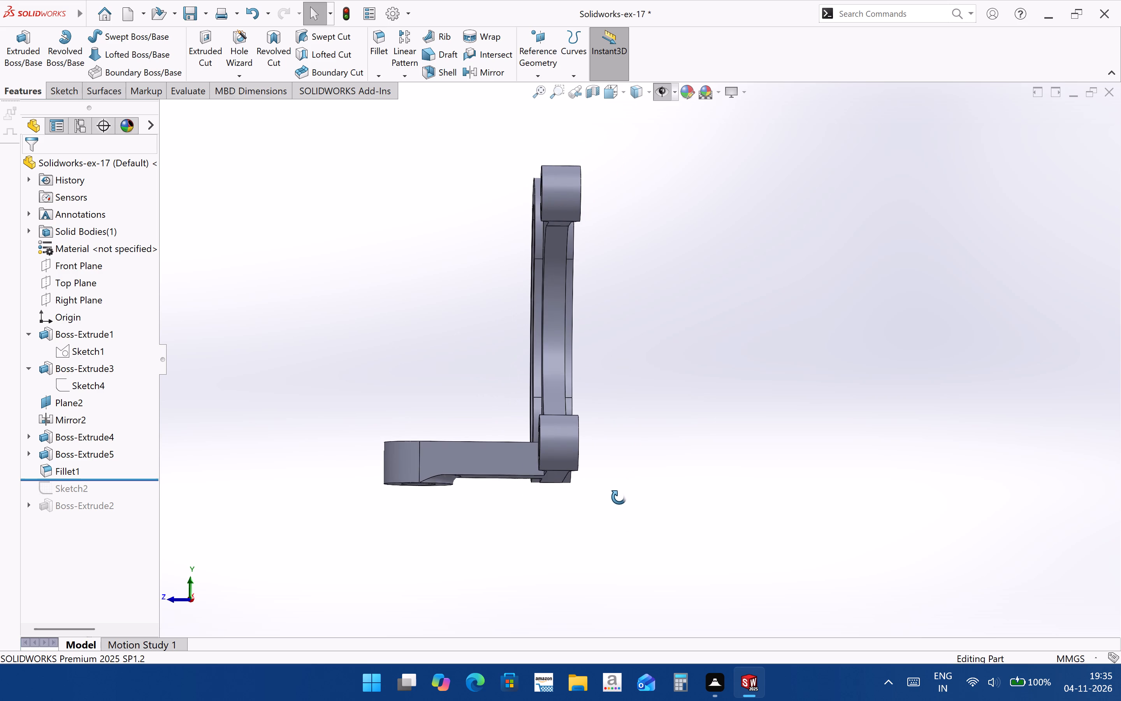
{"action": "middle_click_drag", "start_coordinate": [619, 497], "coordinate": [766, 305]}
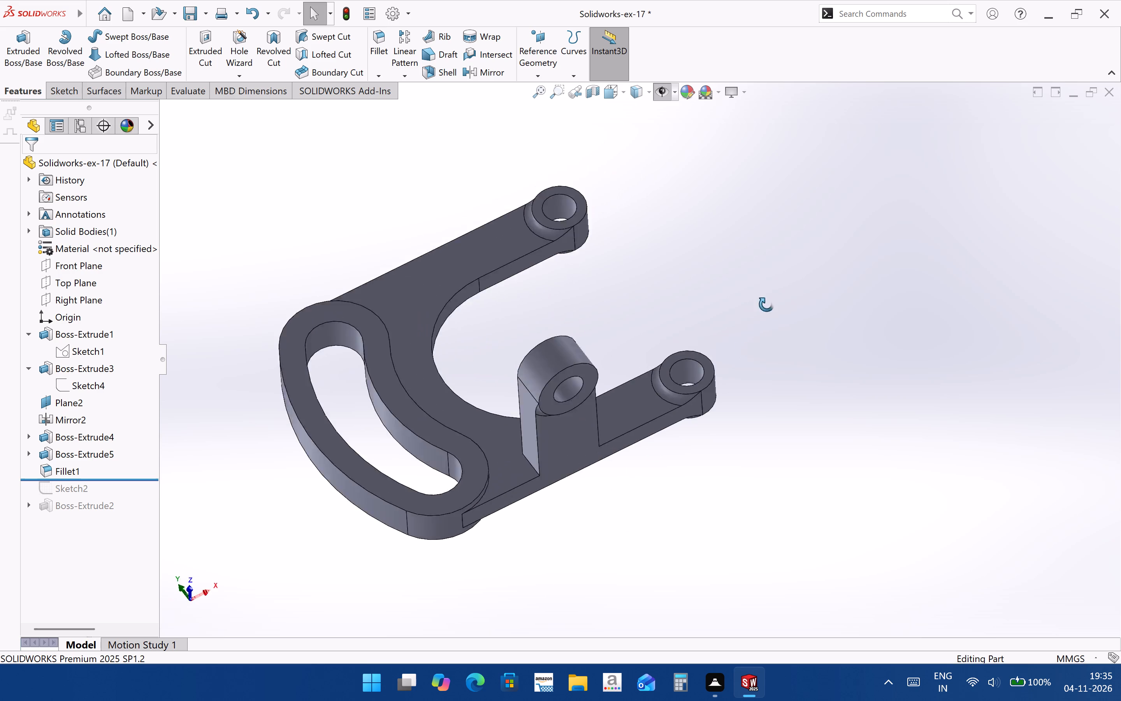
{"action": "middle_click_drag", "start_coordinate": [766, 305], "coordinate": [689, 297]}
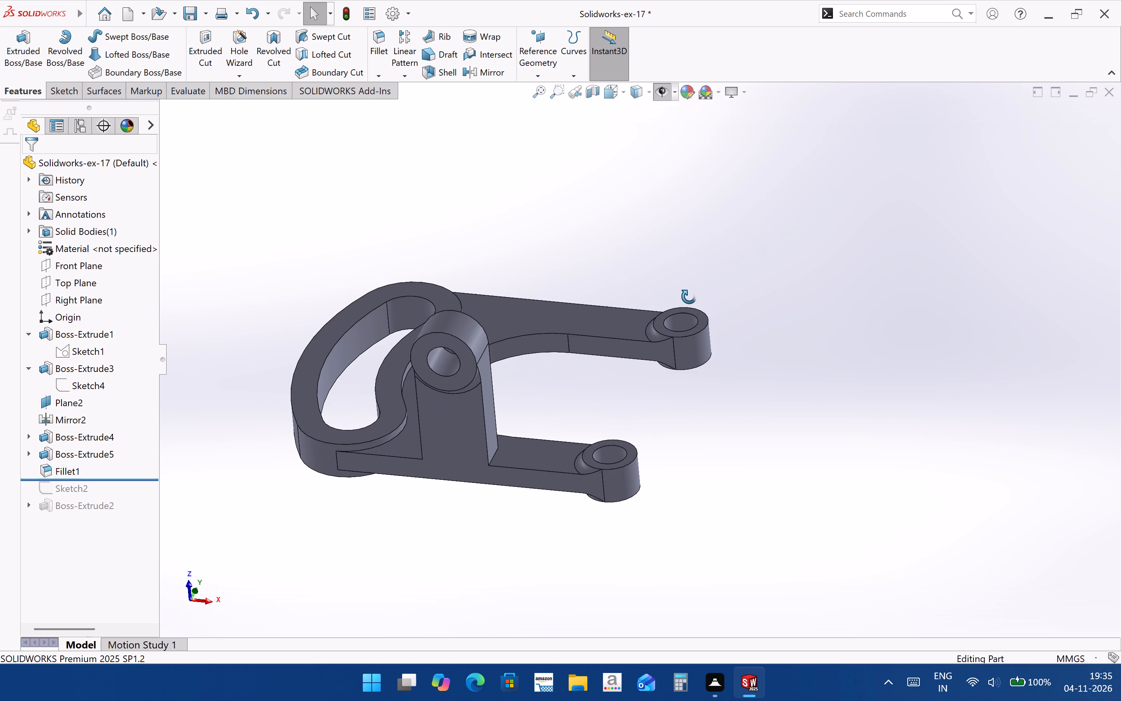
{"action": "middle_click_drag", "start_coordinate": [689, 297], "coordinate": [682, 405]}
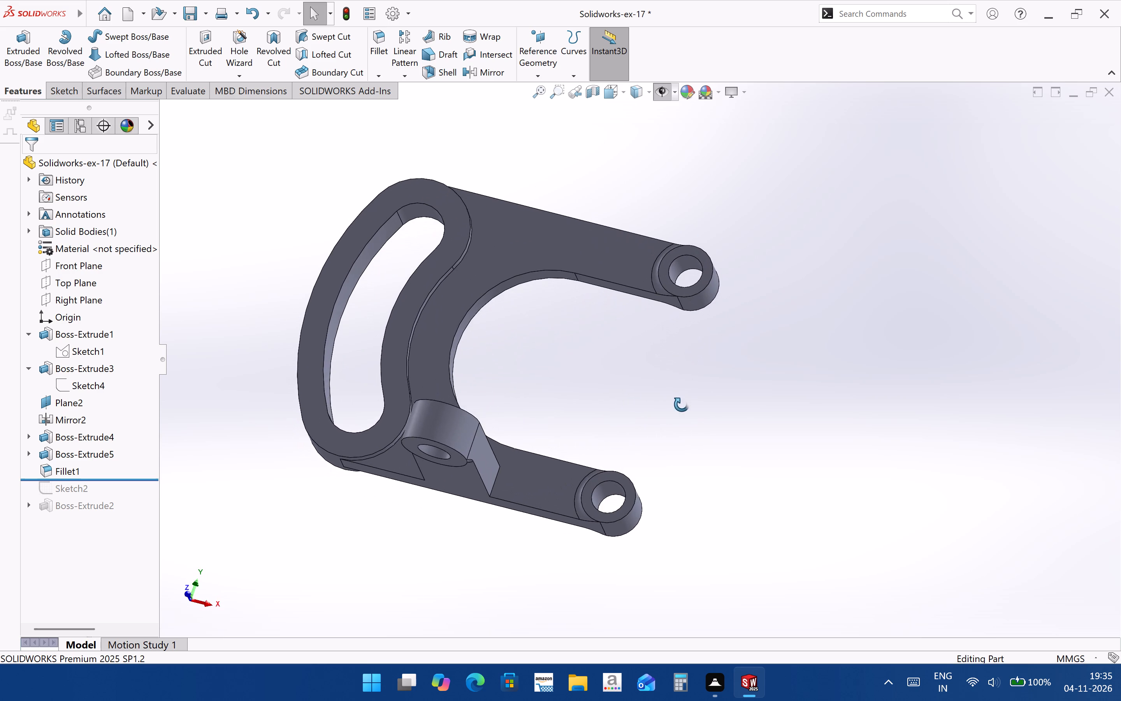
{"action": "middle_click_drag", "start_coordinate": [682, 405], "coordinate": [658, 334]}
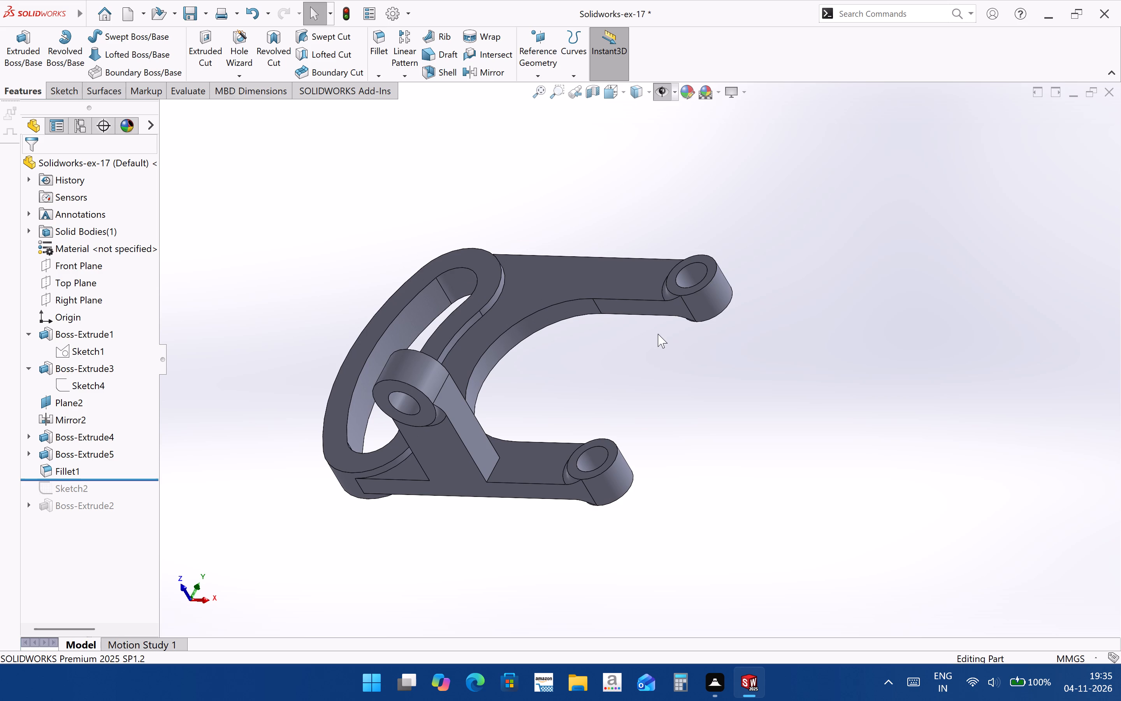
{"action": "scroll", "coordinate": [658, 334], "scroll_direction": "up", "scroll_amount": 1}
{"action": "middle_click_drag", "start_coordinate": [626, 354], "coordinate": [510, 349]}
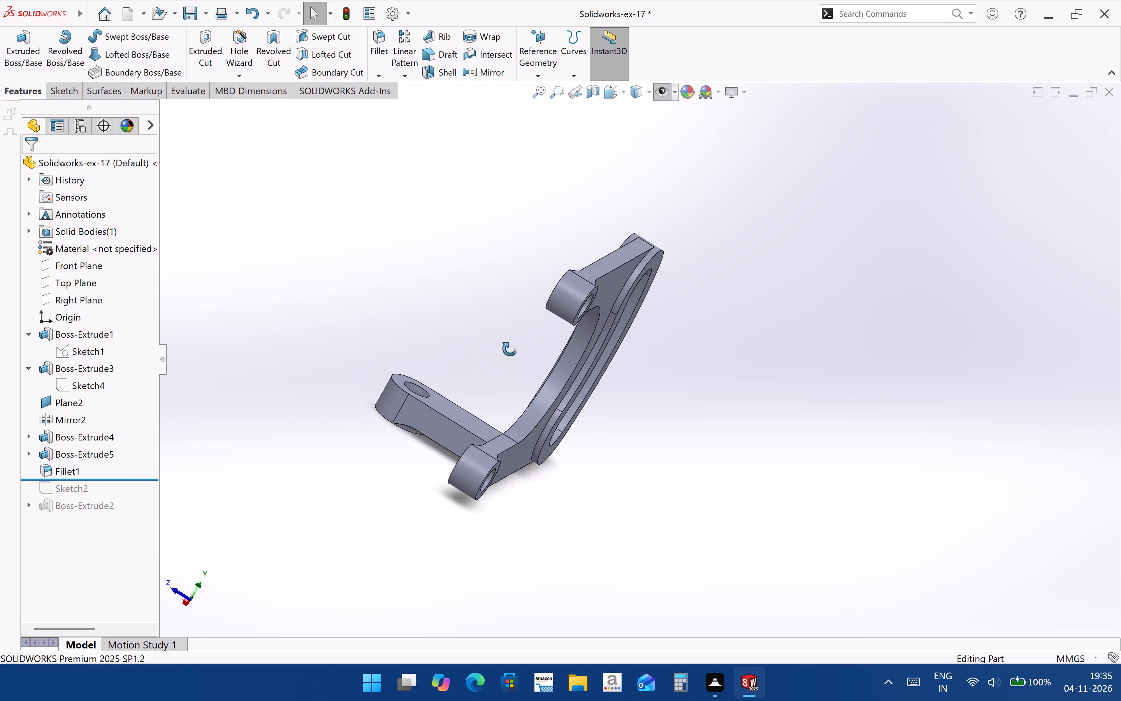
{"action": "middle_click_drag", "start_coordinate": [510, 349], "coordinate": [582, 470]}
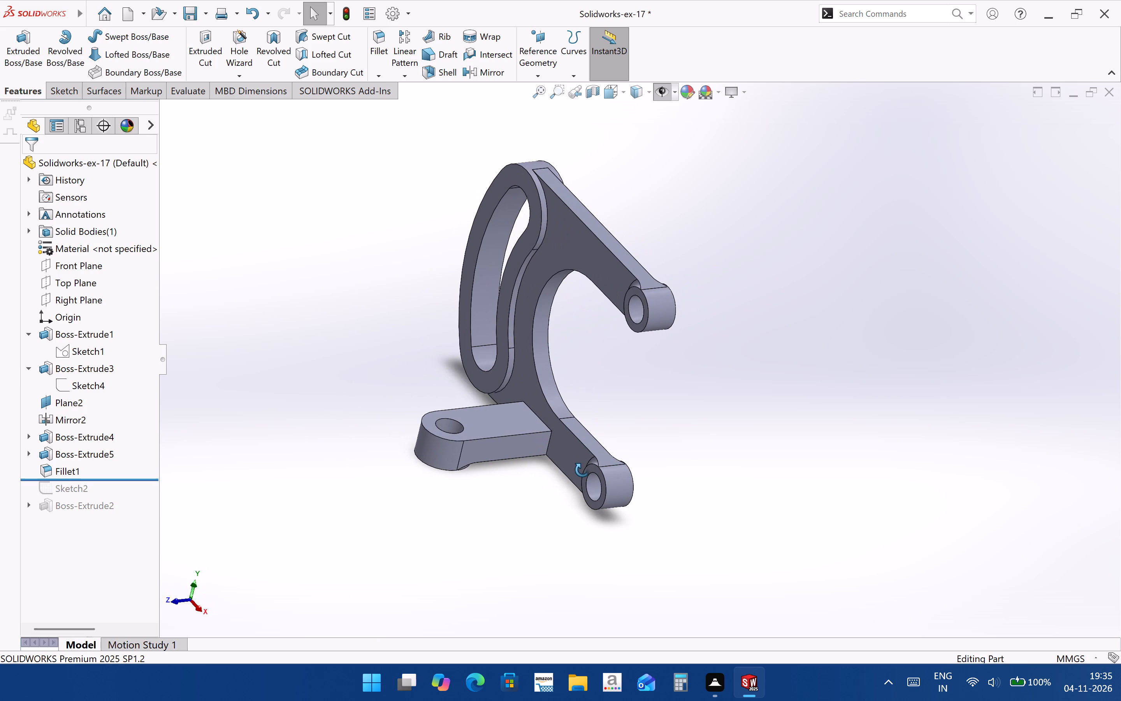
{"action": "middle_click_drag", "start_coordinate": [582, 470], "coordinate": [665, 246]}
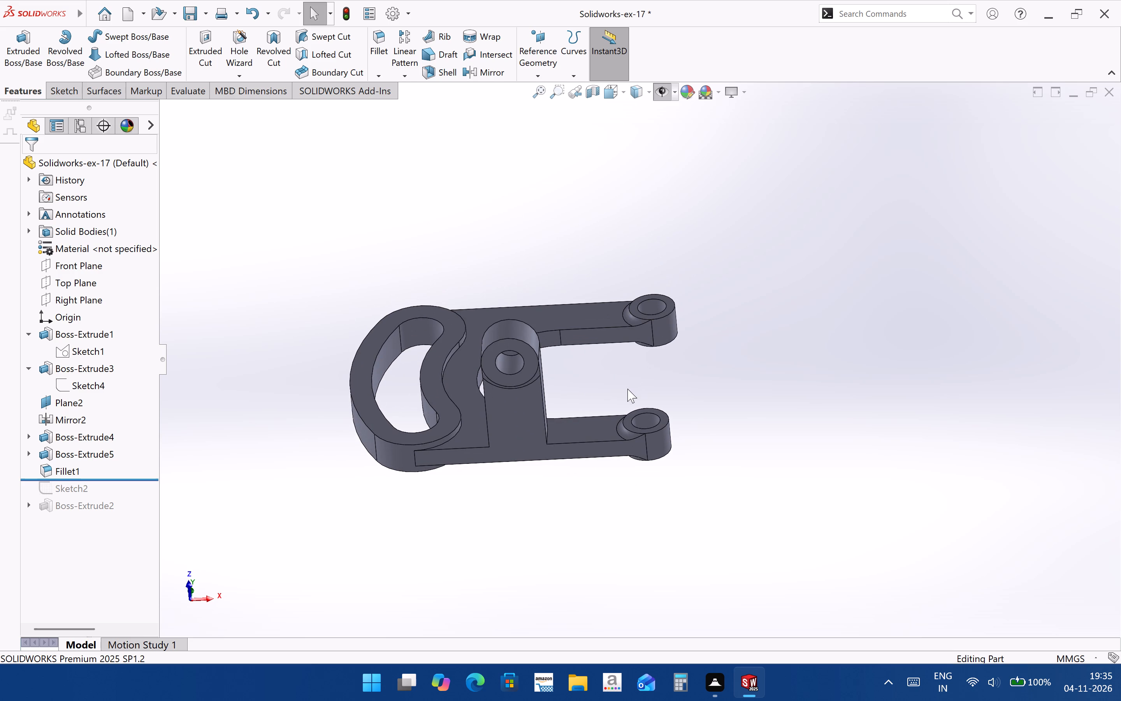
{"action": "scroll", "coordinate": [639, 449], "scroll_direction": "up", "scroll_amount": 2}
{"action": "middle_click_drag", "start_coordinate": [603, 446], "coordinate": [529, 456]}
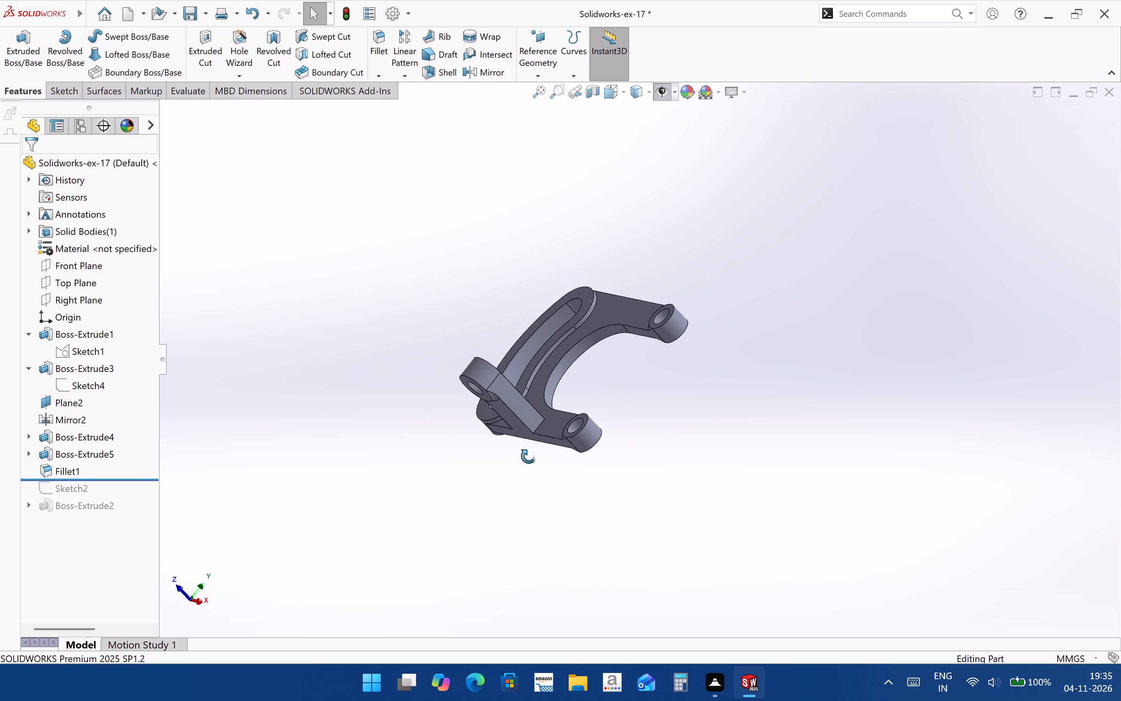
{"action": "middle_click_drag", "start_coordinate": [529, 456], "coordinate": [536, 557]}
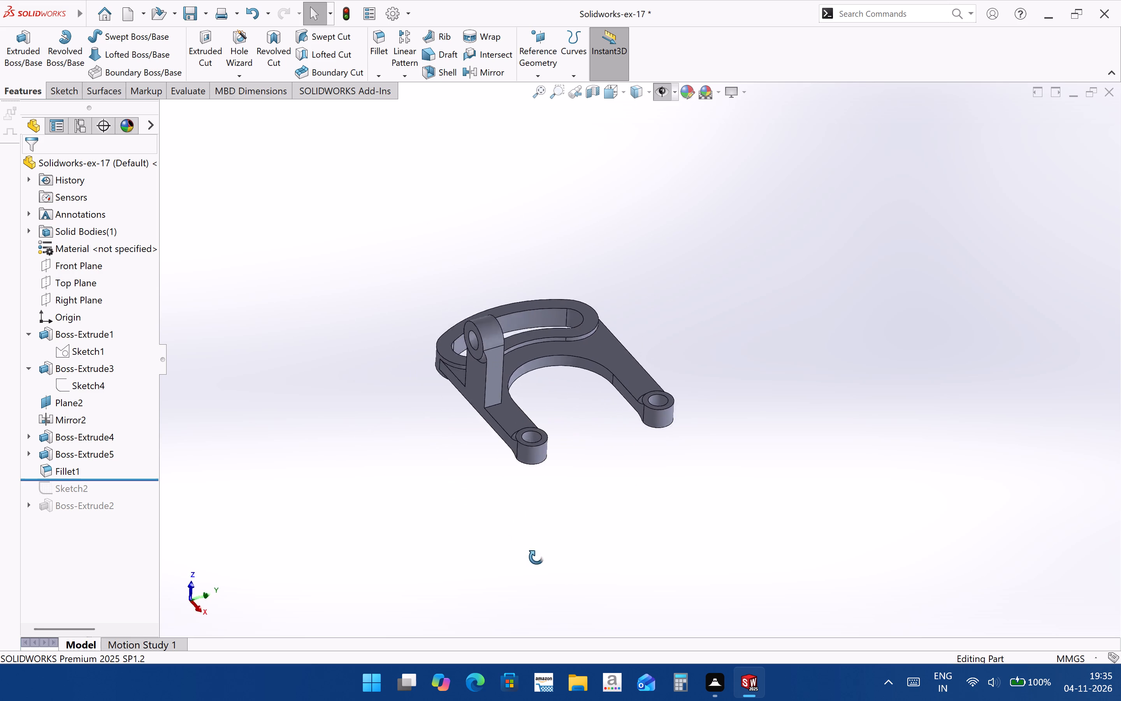
{"action": "middle_click_drag", "start_coordinate": [536, 557], "coordinate": [603, 568]}
{"action": "scroll", "coordinate": [553, 451], "scroll_direction": "down", "scroll_amount": 3}
{"action": "middle_click_drag", "start_coordinate": [596, 372], "coordinate": [535, 464]}
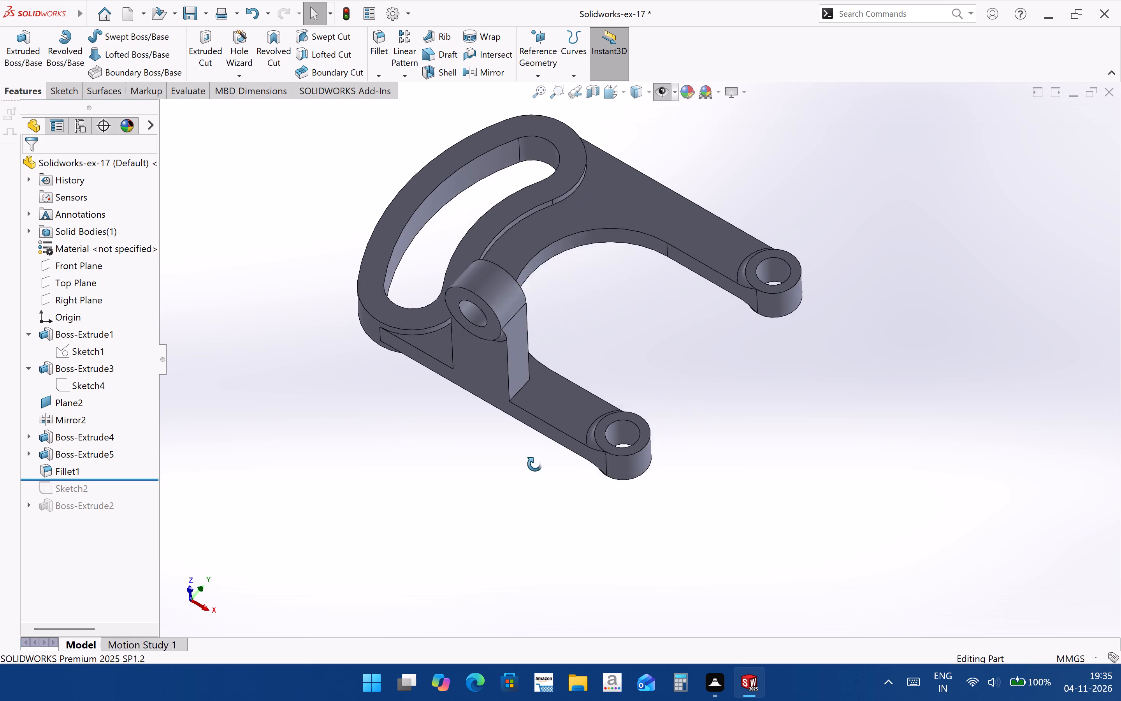
{"action": "middle_click_drag", "start_coordinate": [535, 464], "coordinate": [538, 400]}
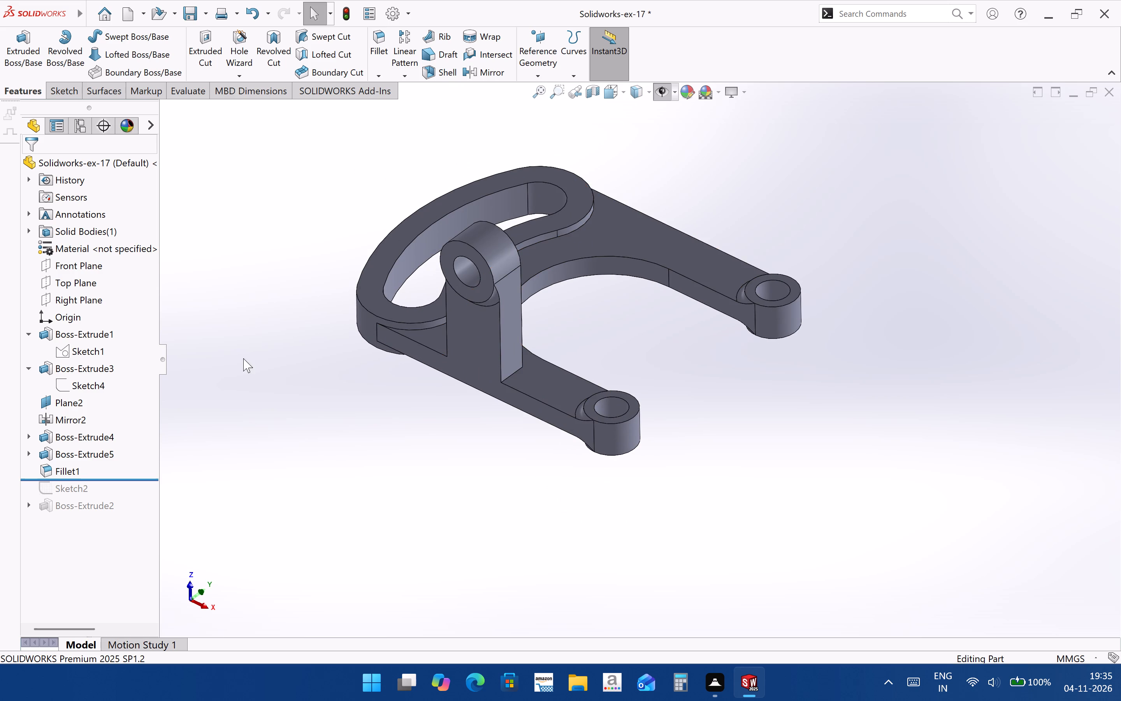
Delete the 3 mm fillet feature covering the lug ring and both arm end bosses.
{"action": "left_click", "coordinate": [67, 469]}
{"action": "right_click", "coordinate": [68, 468]}
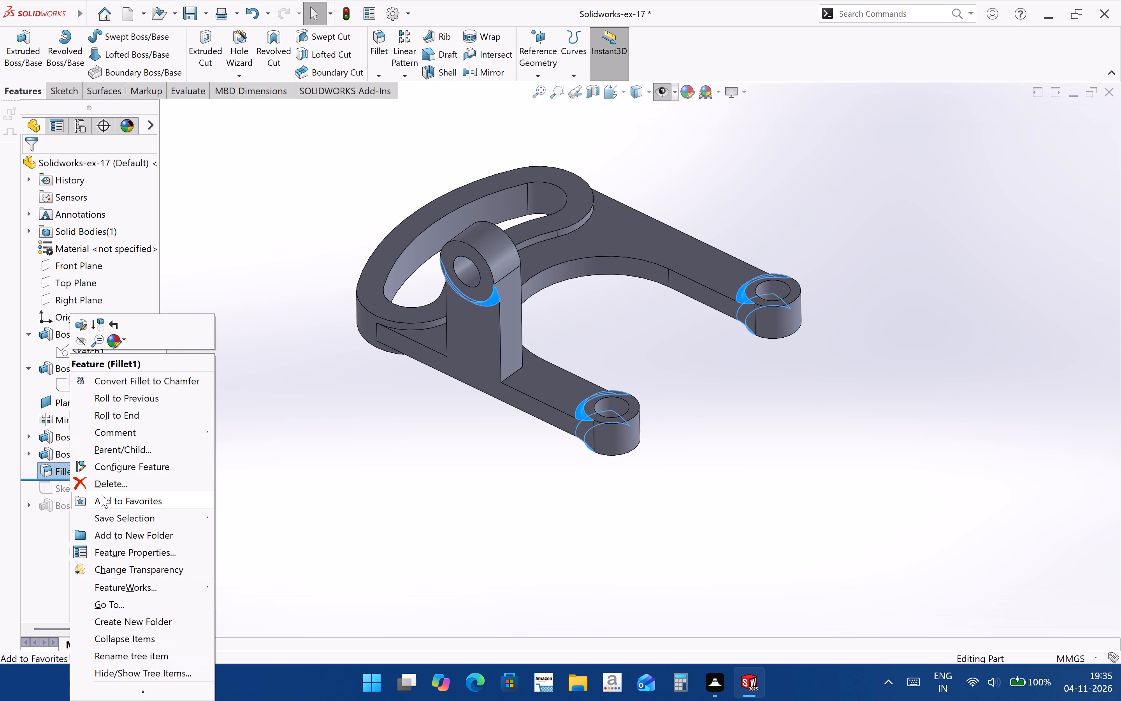
{"action": "left_click", "coordinate": [101, 488]}
{"action": "left_click", "coordinate": [672, 255]}
{"action": "left_click", "coordinate": [916, 491]}
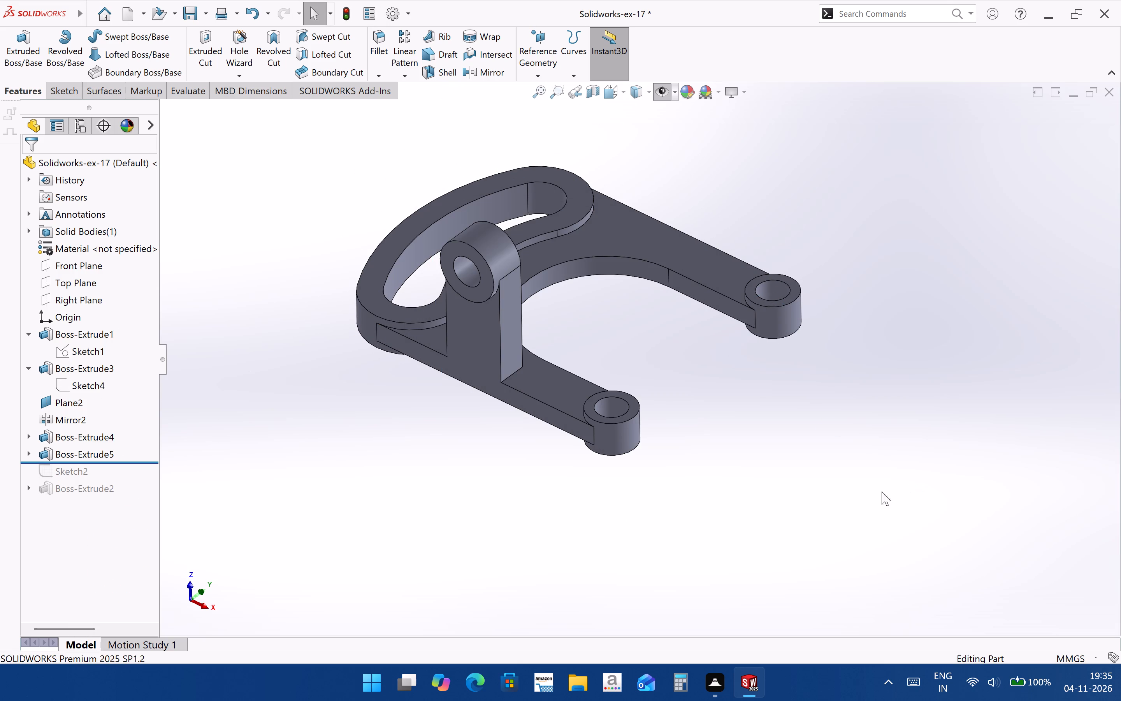
Examine the unfilleted bracket from several angles and face-on to the upright lug's front face.
{"action": "middle_click_drag", "start_coordinate": [619, 449], "coordinate": [604, 346]}
{"action": "scroll", "coordinate": [713, 446], "scroll_direction": "up", "scroll_amount": 3}
{"action": "middle_click_drag", "start_coordinate": [578, 439], "coordinate": [617, 491]}
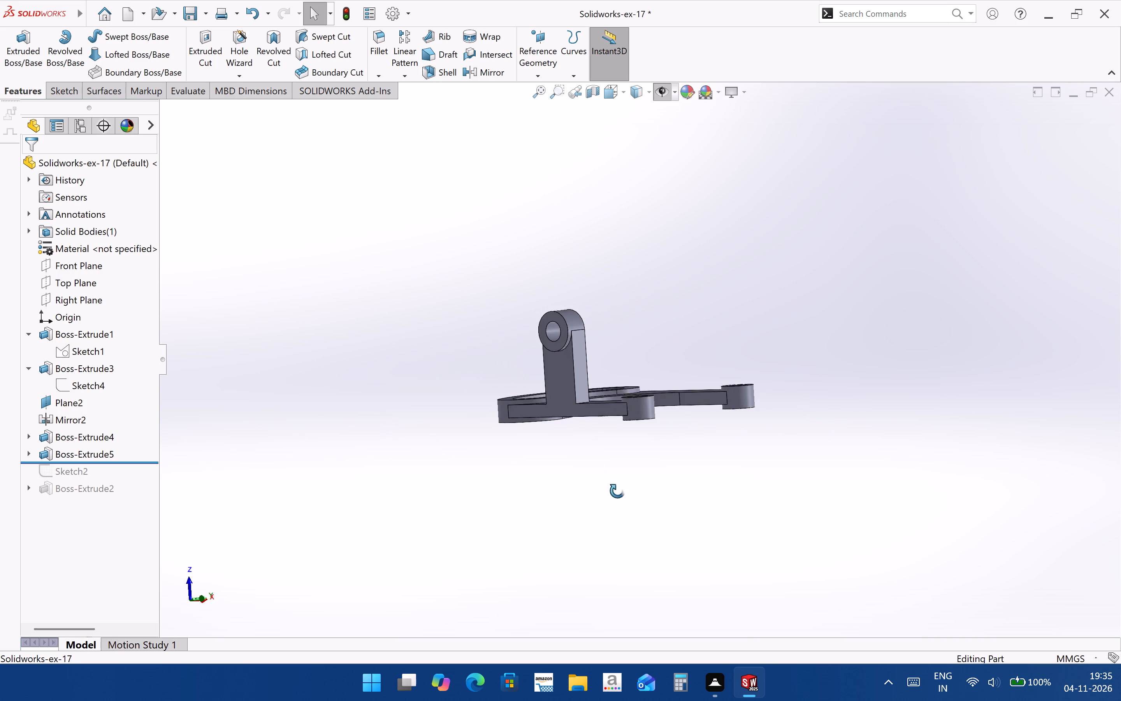
{"action": "middle_click_drag", "start_coordinate": [617, 491], "coordinate": [632, 528]}
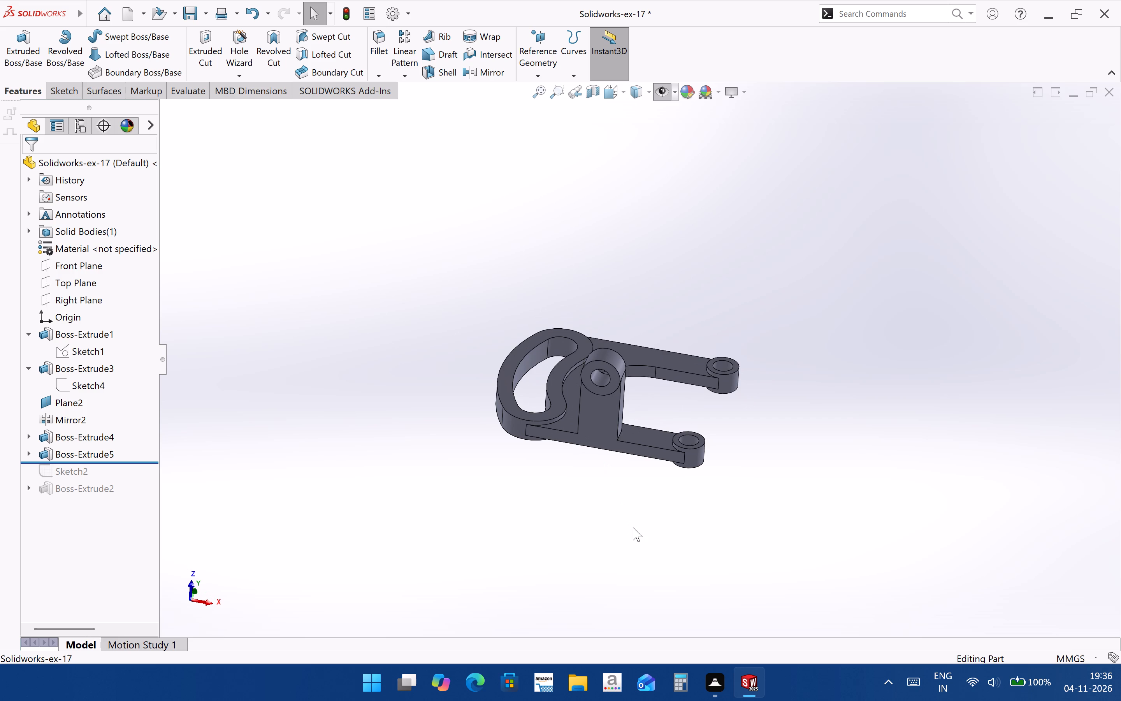
{"action": "scroll", "coordinate": [759, 255], "scroll_direction": "up", "scroll_amount": 2}
{"action": "middle_click_drag", "start_coordinate": [556, 456], "coordinate": [544, 555]}
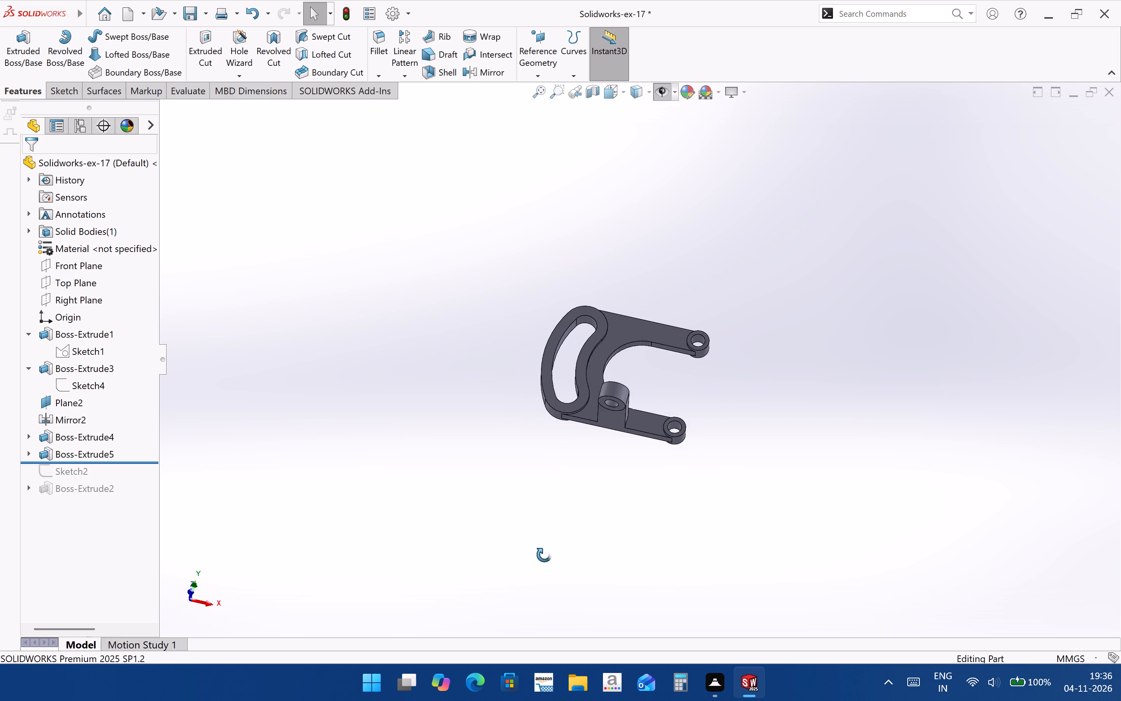
{"action": "middle_click_drag", "start_coordinate": [544, 555], "coordinate": [539, 561]}
{"action": "scroll", "coordinate": [673, 397], "scroll_direction": "down", "scroll_amount": 3}
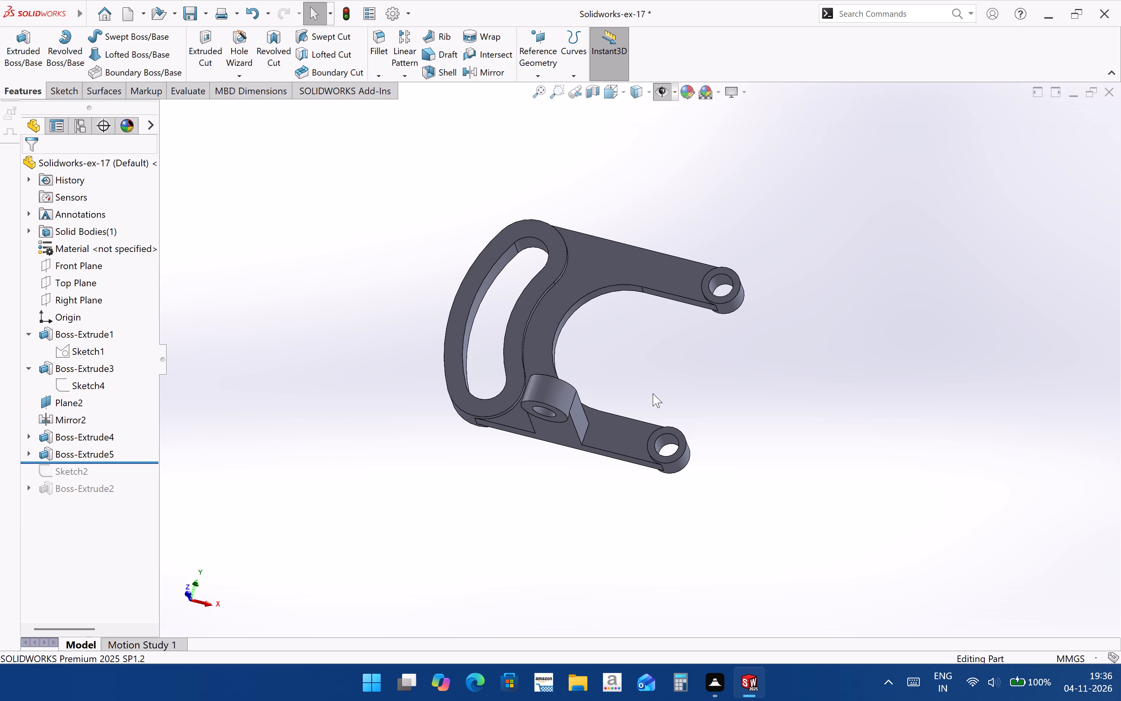
{"action": "middle_click_drag", "start_coordinate": [576, 455], "coordinate": [602, 389]}
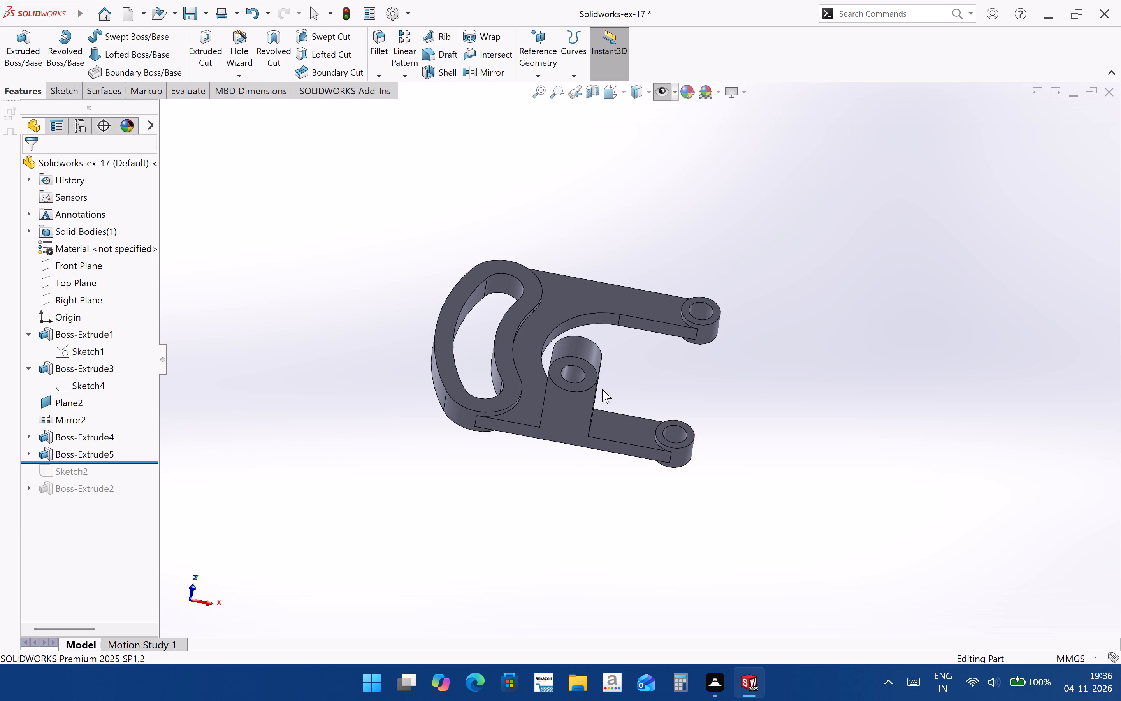
{"action": "left_click", "coordinate": [576, 427]}
{"action": "key", "text": "ctrl+8"}
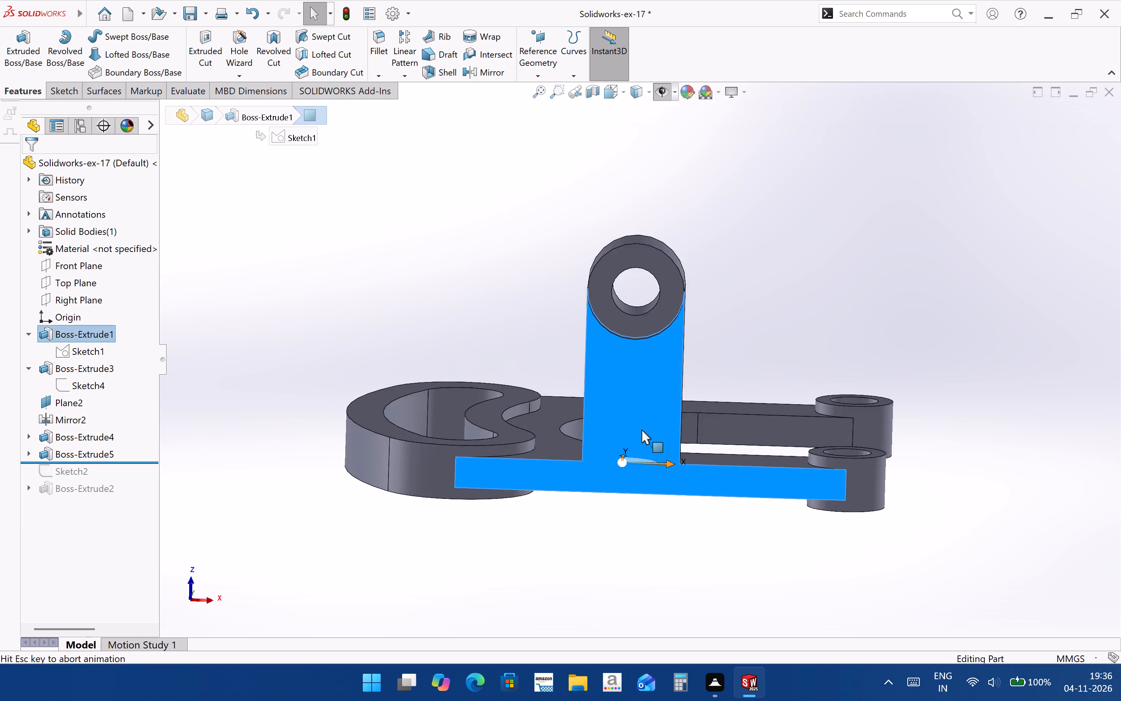
{"action": "scroll", "coordinate": [603, 443], "scroll_direction": "up", "scroll_amount": 2}
{"action": "left_click", "coordinate": [717, 495]}
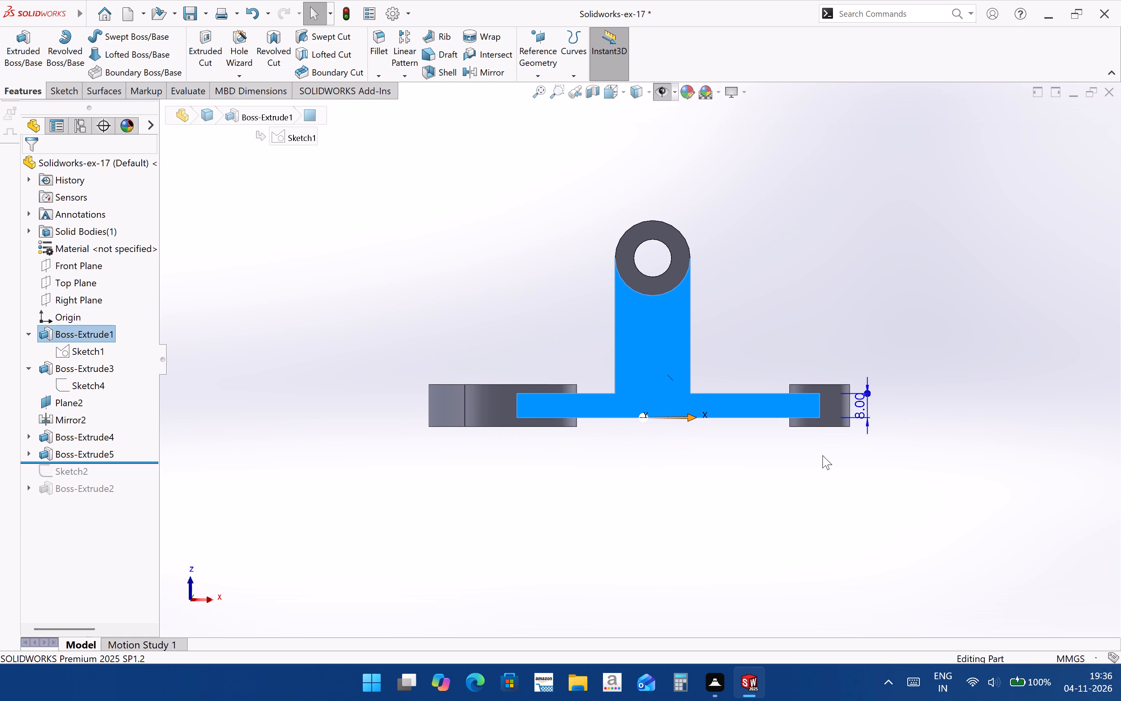
{"action": "scroll", "coordinate": [806, 404], "scroll_direction": "down", "scroll_amount": 3}
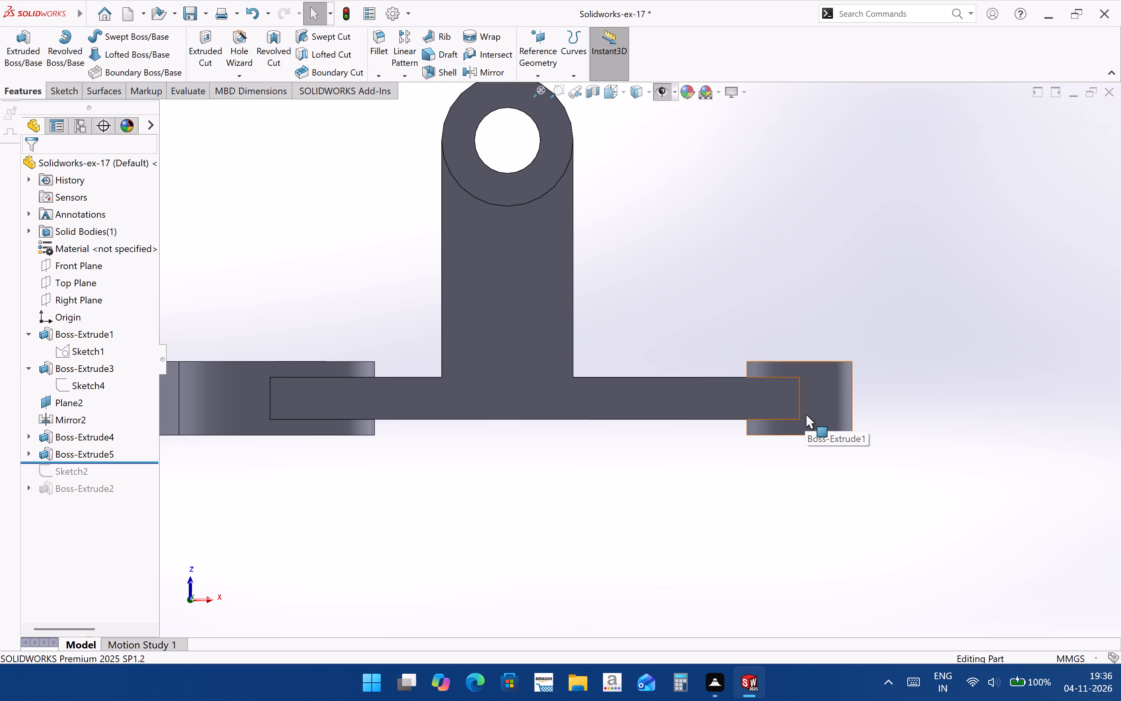
Examine where the arms meet their end bosses and the lug's side profile, including a view square to the lug's side face.
{"action": "middle_click_drag", "start_coordinate": [770, 414], "coordinate": [769, 484]}
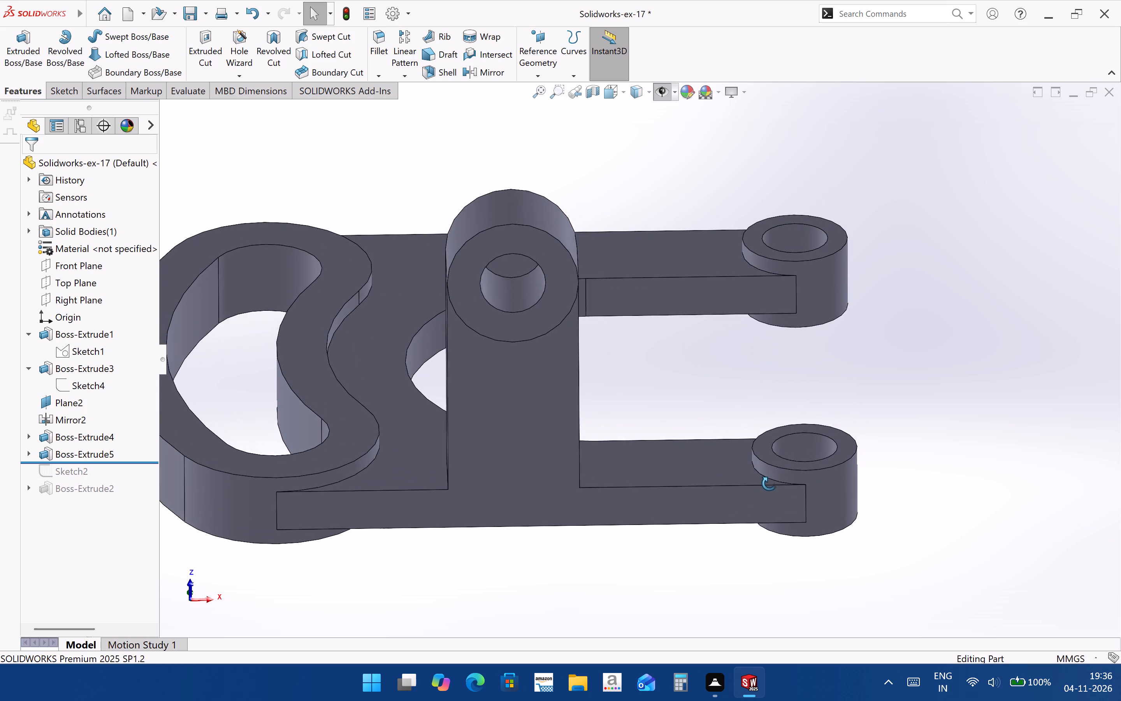
{"action": "middle_click_drag", "start_coordinate": [769, 484], "coordinate": [766, 457]}
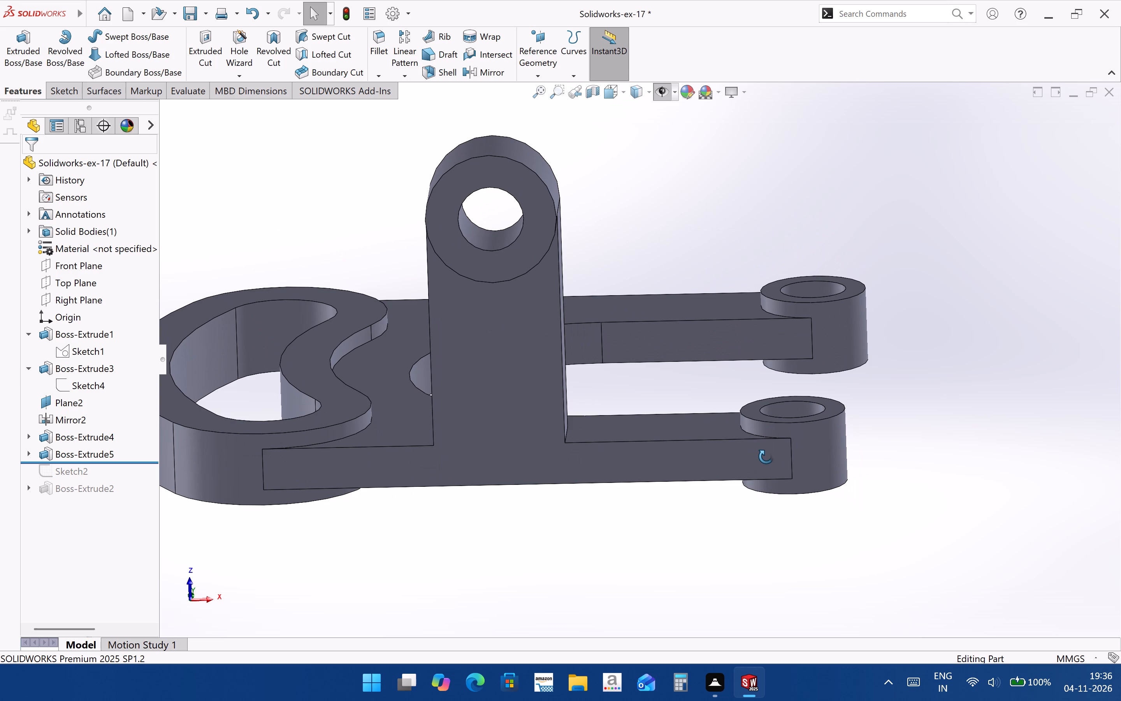
{"action": "middle_click_drag", "start_coordinate": [766, 457], "coordinate": [766, 438]}
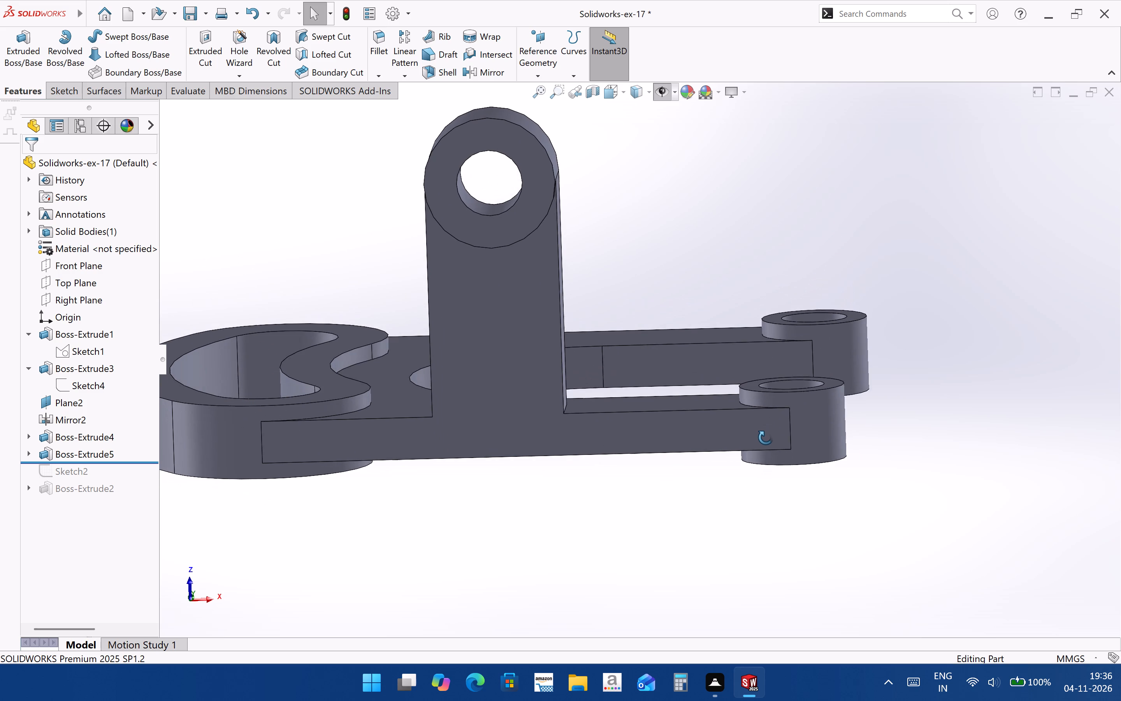
{"action": "middle_click_drag", "start_coordinate": [766, 438], "coordinate": [691, 530]}
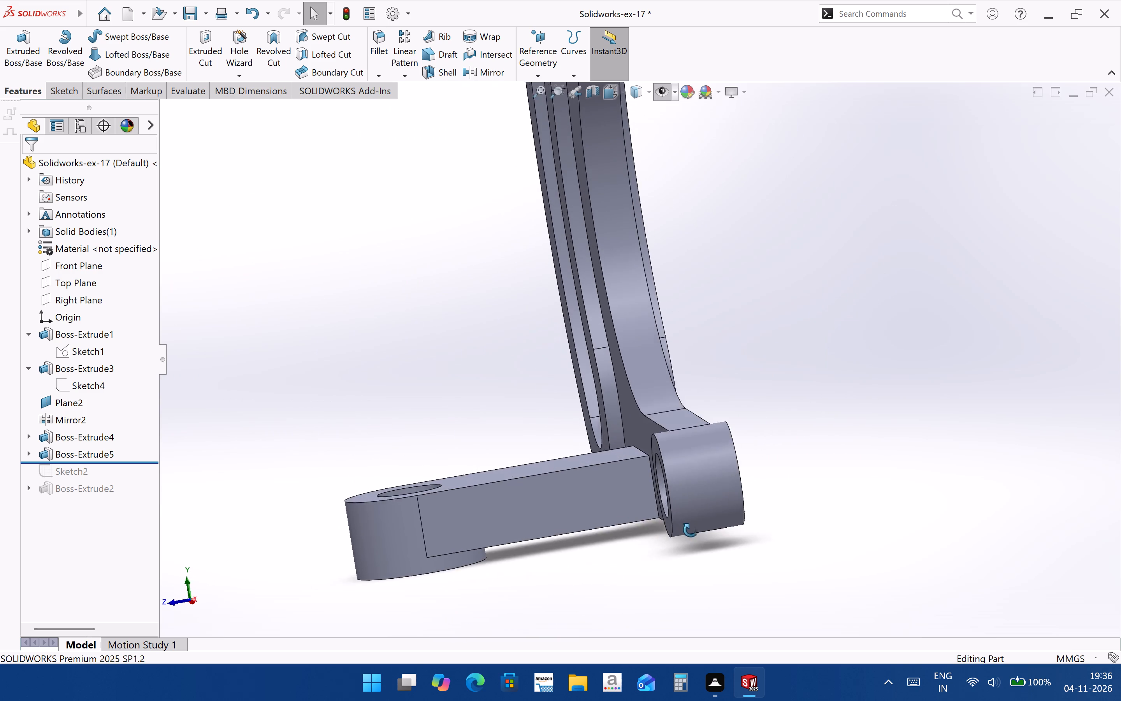
{"action": "middle_click_drag", "start_coordinate": [691, 530], "coordinate": [692, 534]}
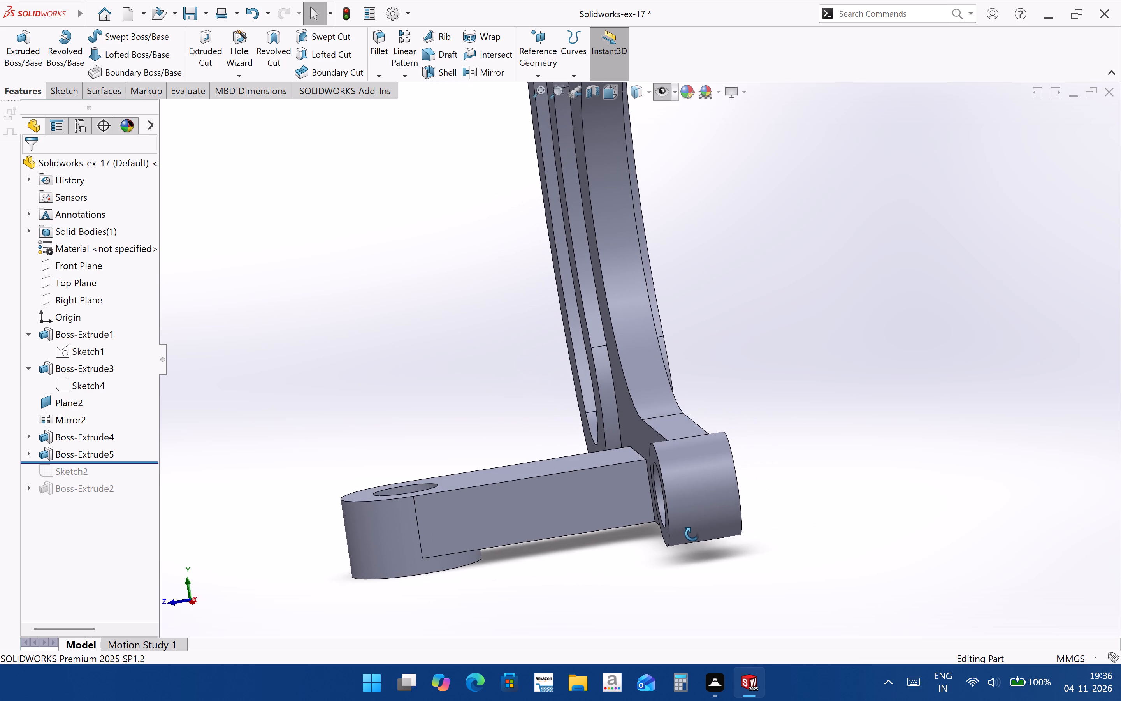
{"action": "middle_click_drag", "start_coordinate": [692, 534], "coordinate": [708, 523]}
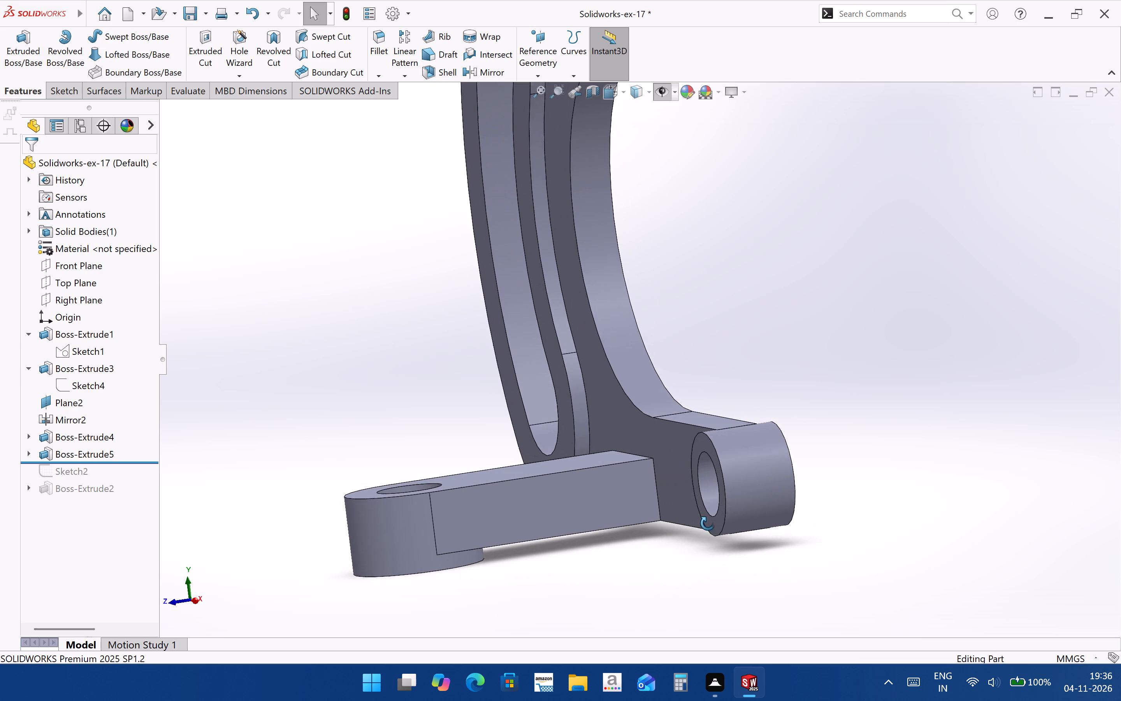
{"action": "middle_click_drag", "start_coordinate": [708, 523], "coordinate": [701, 522]}
{"action": "left_click", "coordinate": [626, 501]}
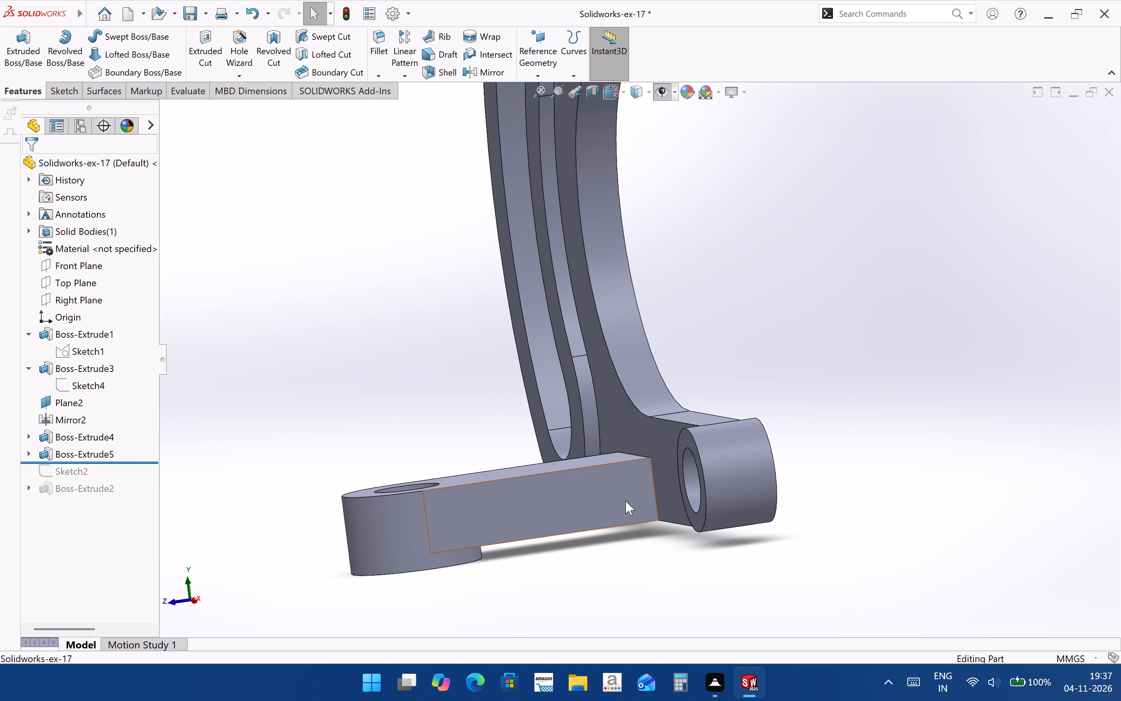
{"action": "key", "text": "ctrl+8"}
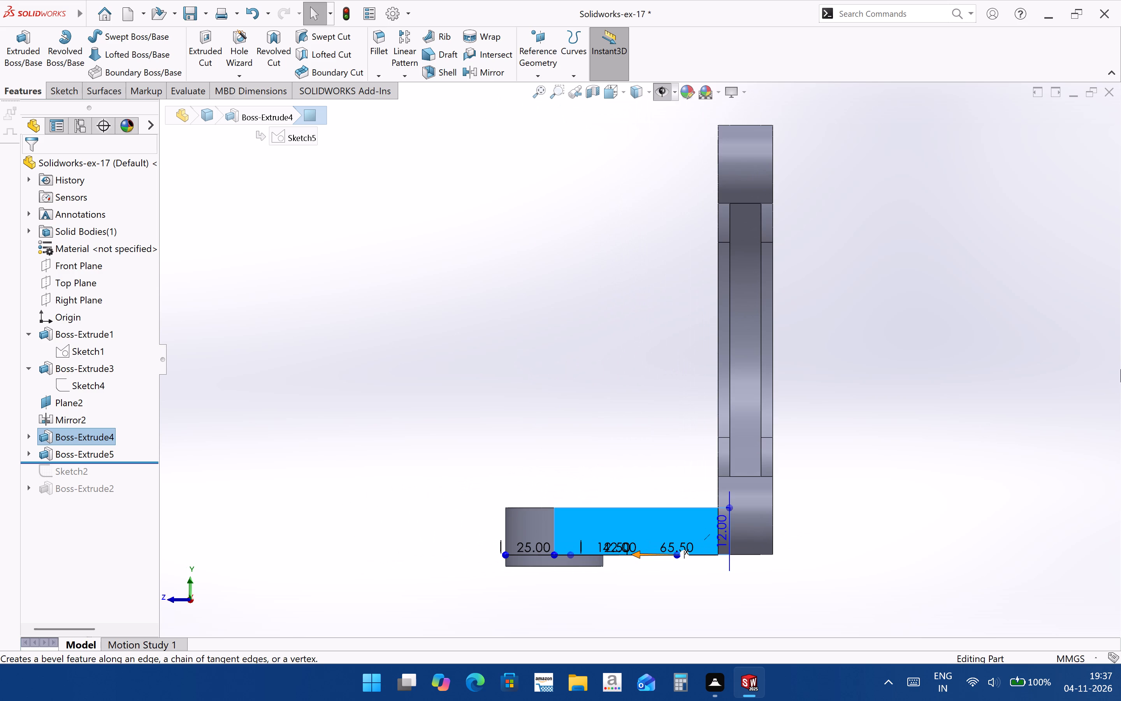
{"action": "left_click", "coordinate": [1071, 323]}
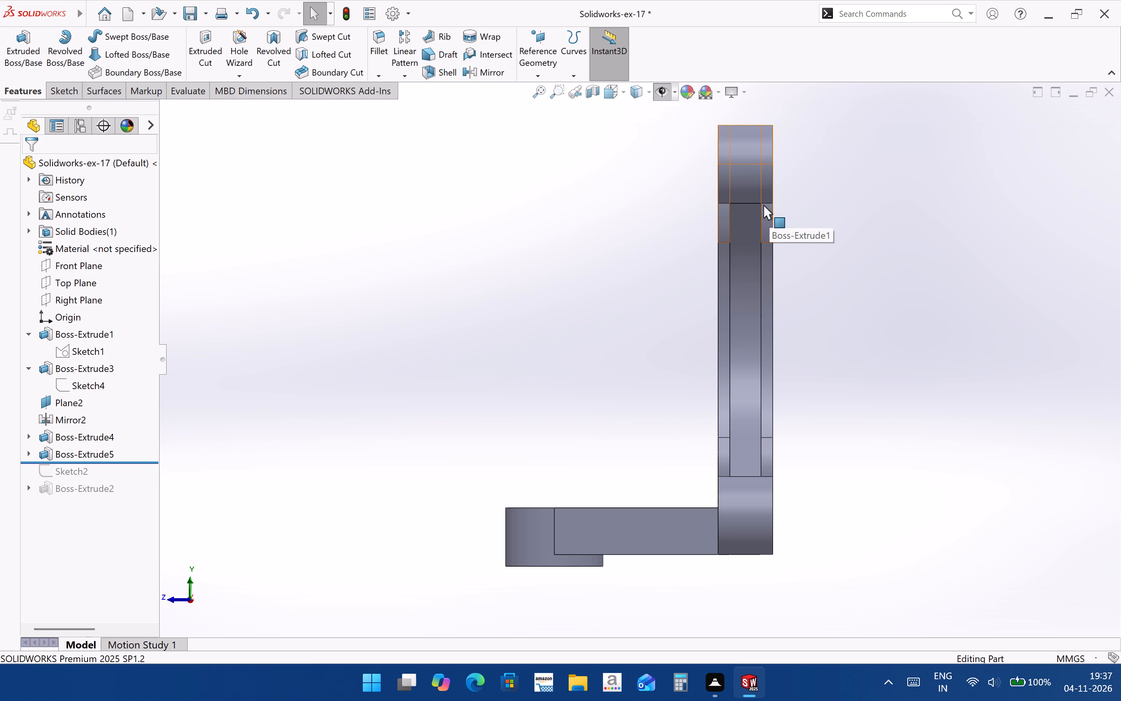
{"action": "middle_click_drag", "start_coordinate": [764, 416], "coordinate": [820, 440]}
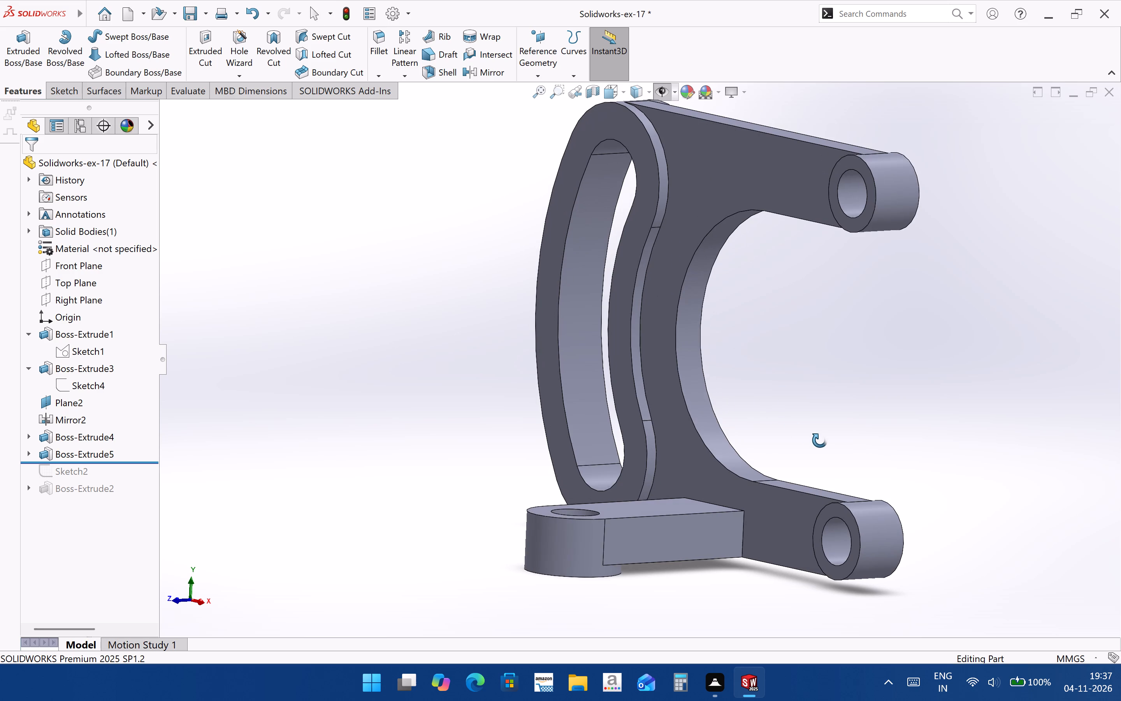
{"action": "middle_click_drag", "start_coordinate": [820, 440], "coordinate": [805, 436]}
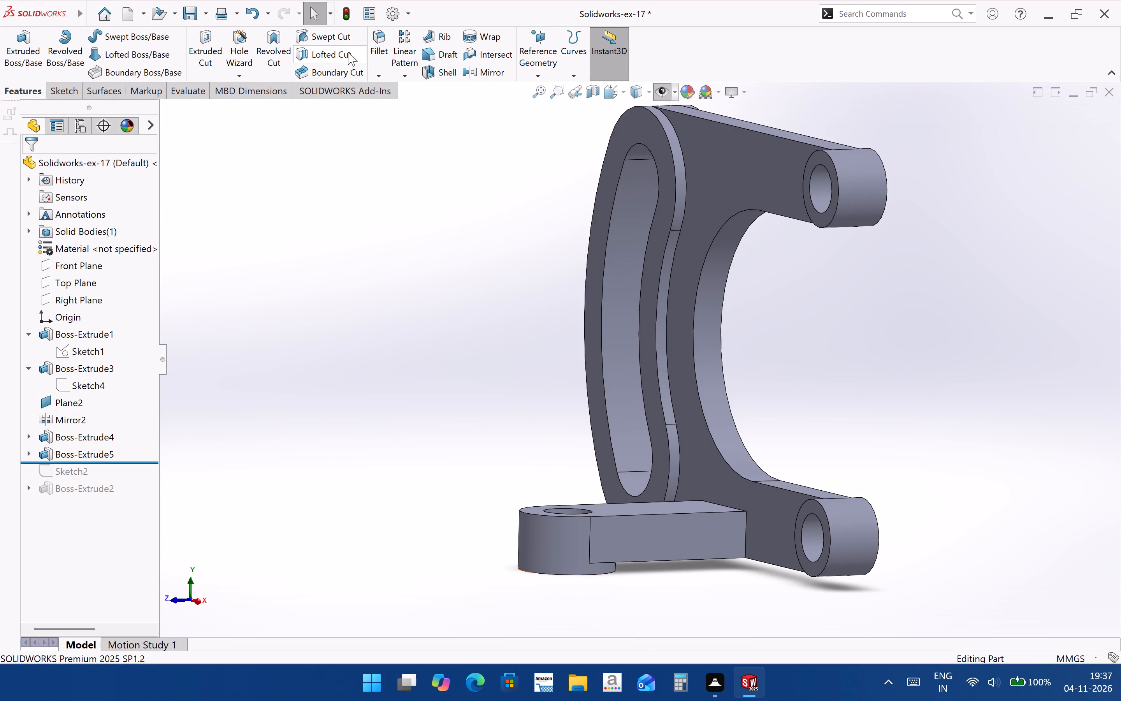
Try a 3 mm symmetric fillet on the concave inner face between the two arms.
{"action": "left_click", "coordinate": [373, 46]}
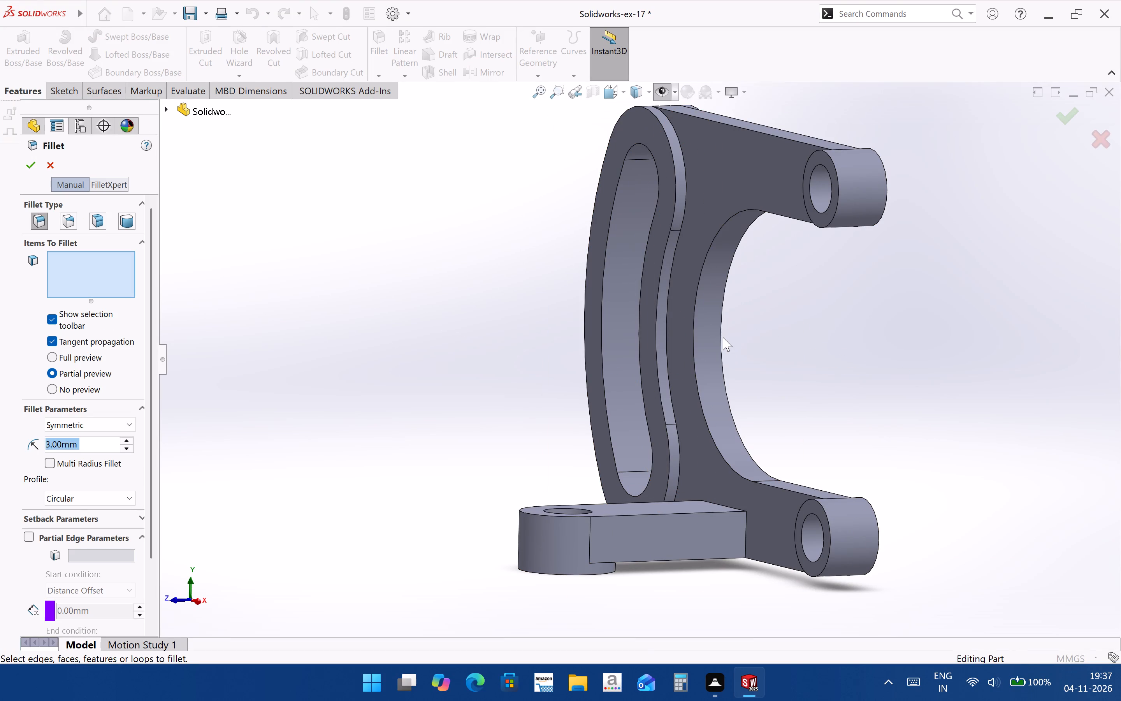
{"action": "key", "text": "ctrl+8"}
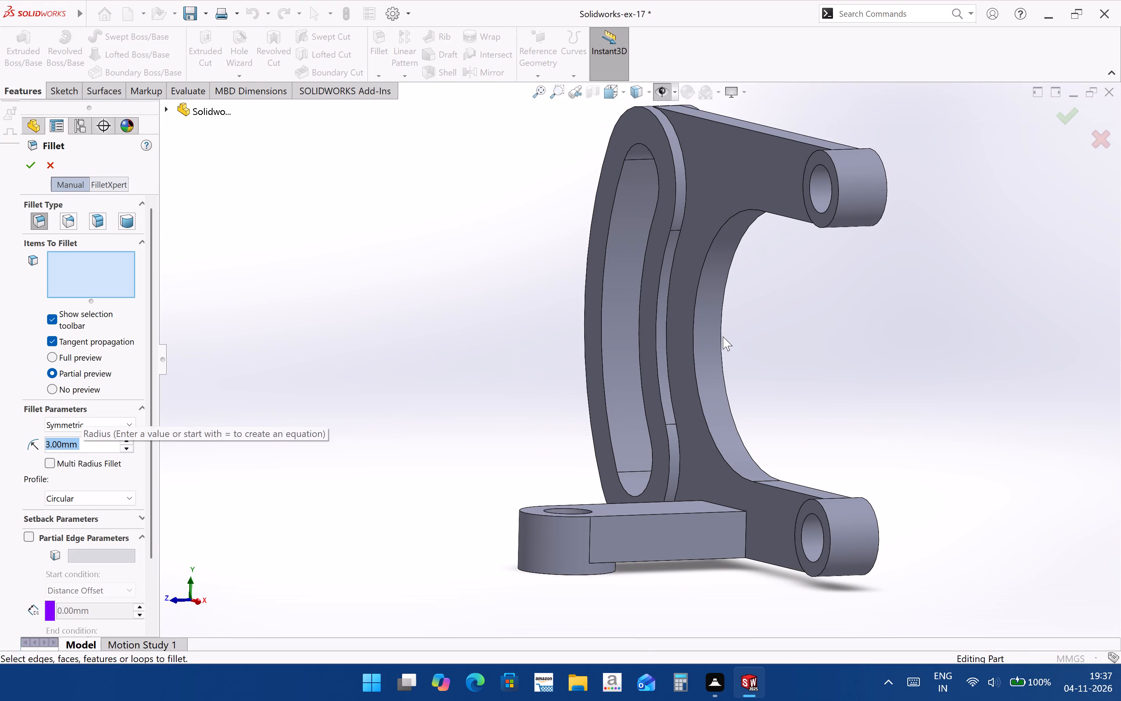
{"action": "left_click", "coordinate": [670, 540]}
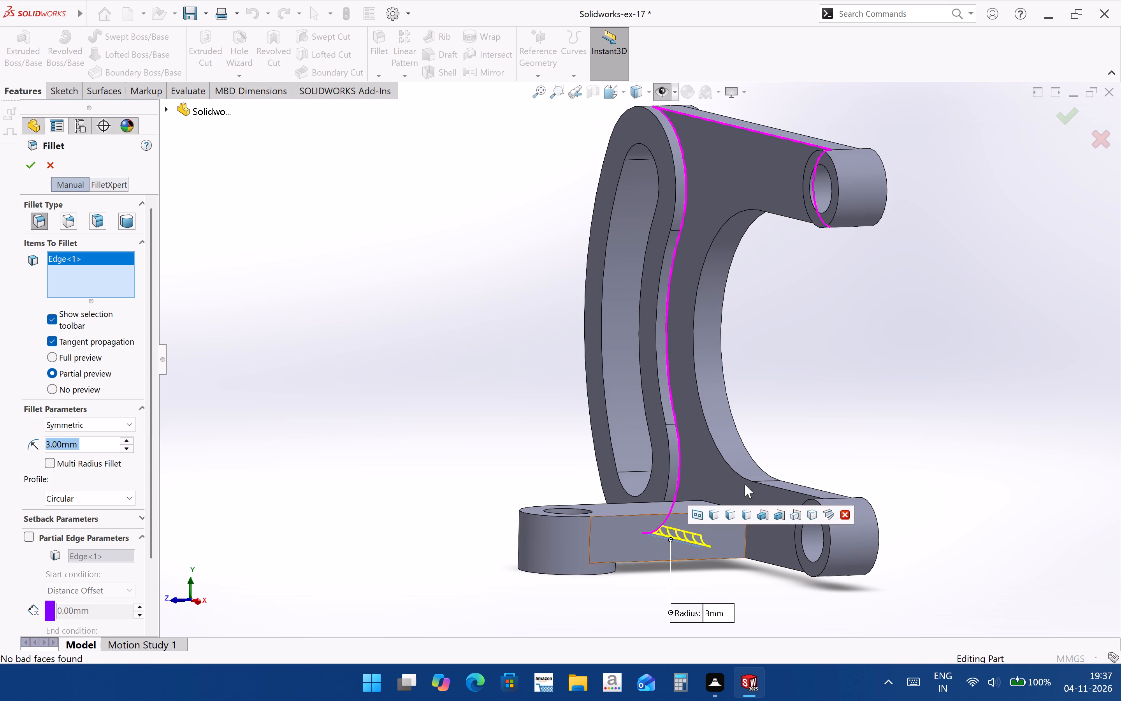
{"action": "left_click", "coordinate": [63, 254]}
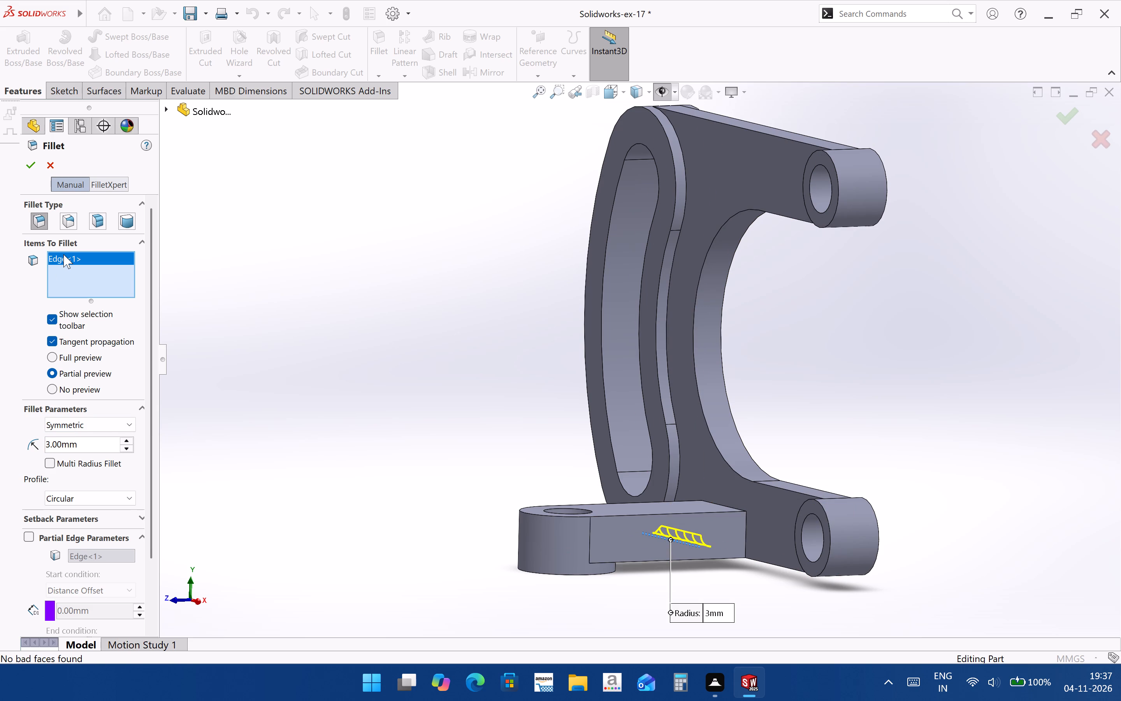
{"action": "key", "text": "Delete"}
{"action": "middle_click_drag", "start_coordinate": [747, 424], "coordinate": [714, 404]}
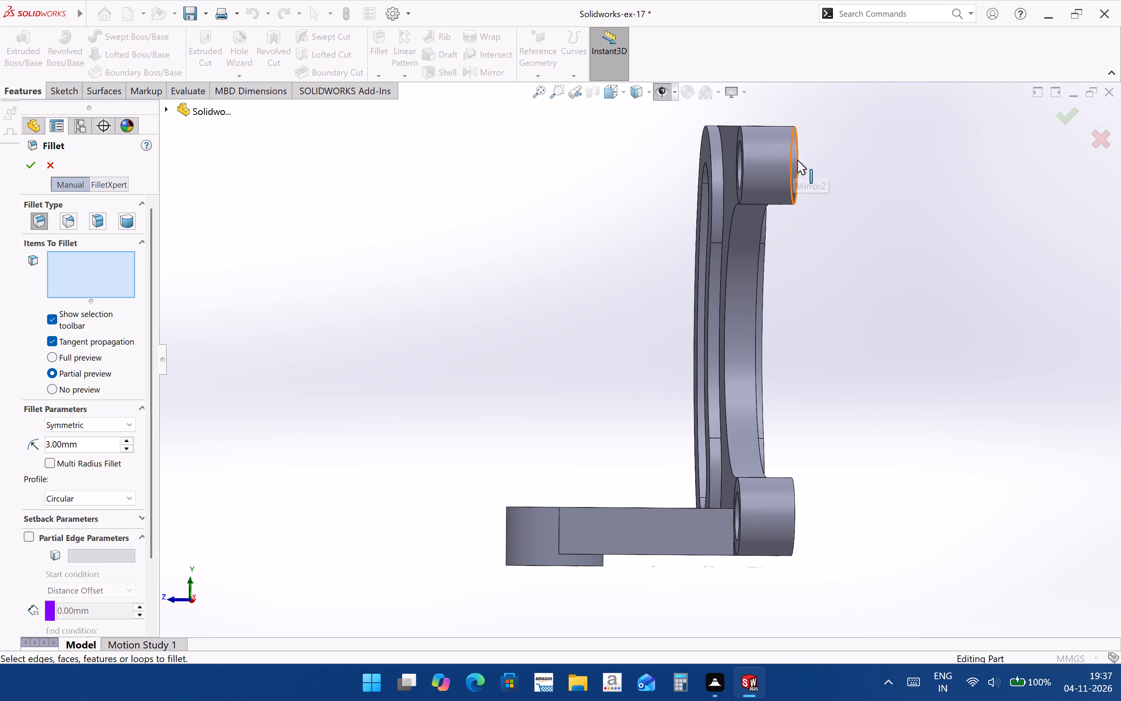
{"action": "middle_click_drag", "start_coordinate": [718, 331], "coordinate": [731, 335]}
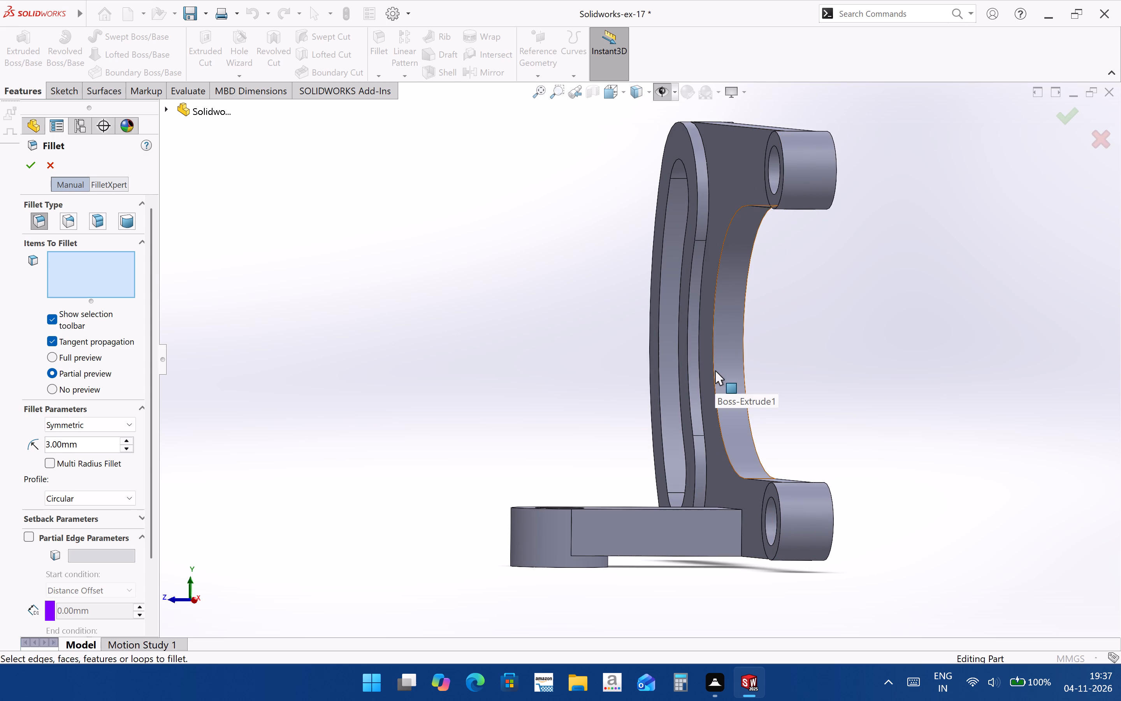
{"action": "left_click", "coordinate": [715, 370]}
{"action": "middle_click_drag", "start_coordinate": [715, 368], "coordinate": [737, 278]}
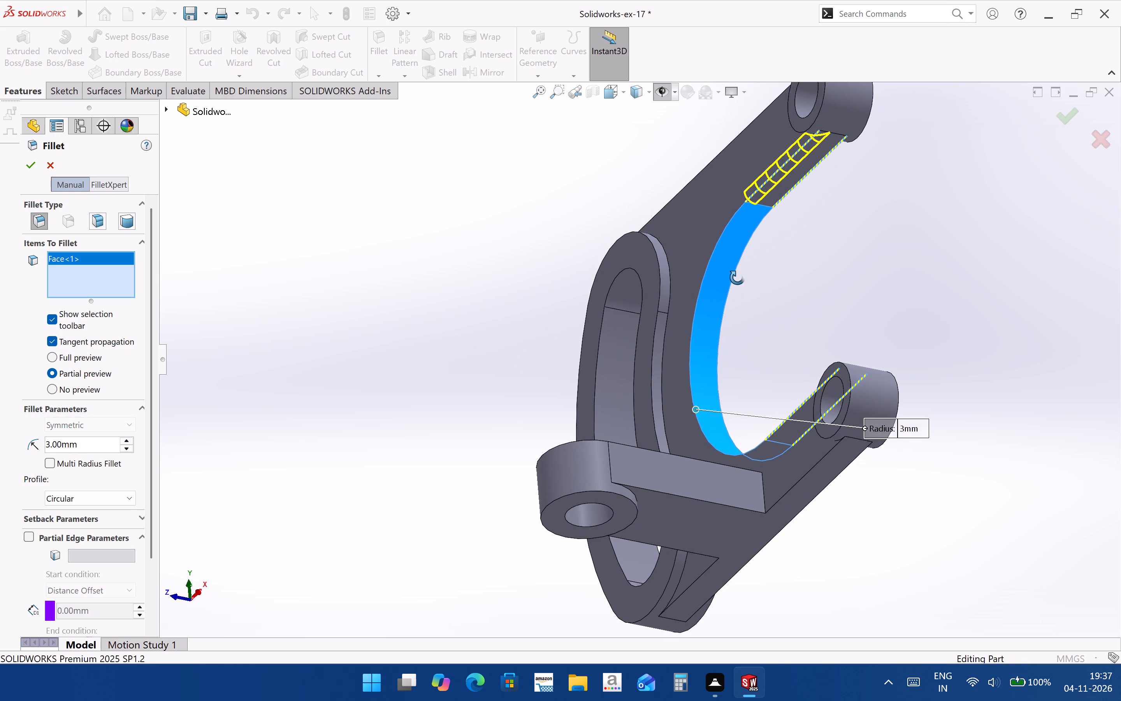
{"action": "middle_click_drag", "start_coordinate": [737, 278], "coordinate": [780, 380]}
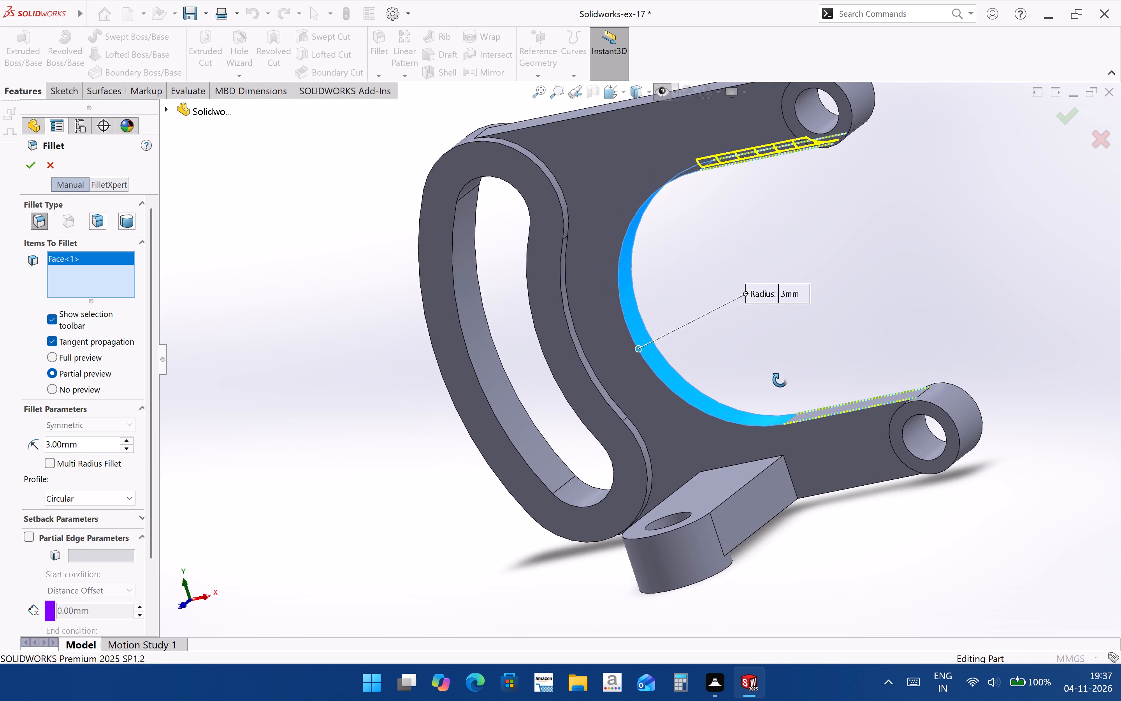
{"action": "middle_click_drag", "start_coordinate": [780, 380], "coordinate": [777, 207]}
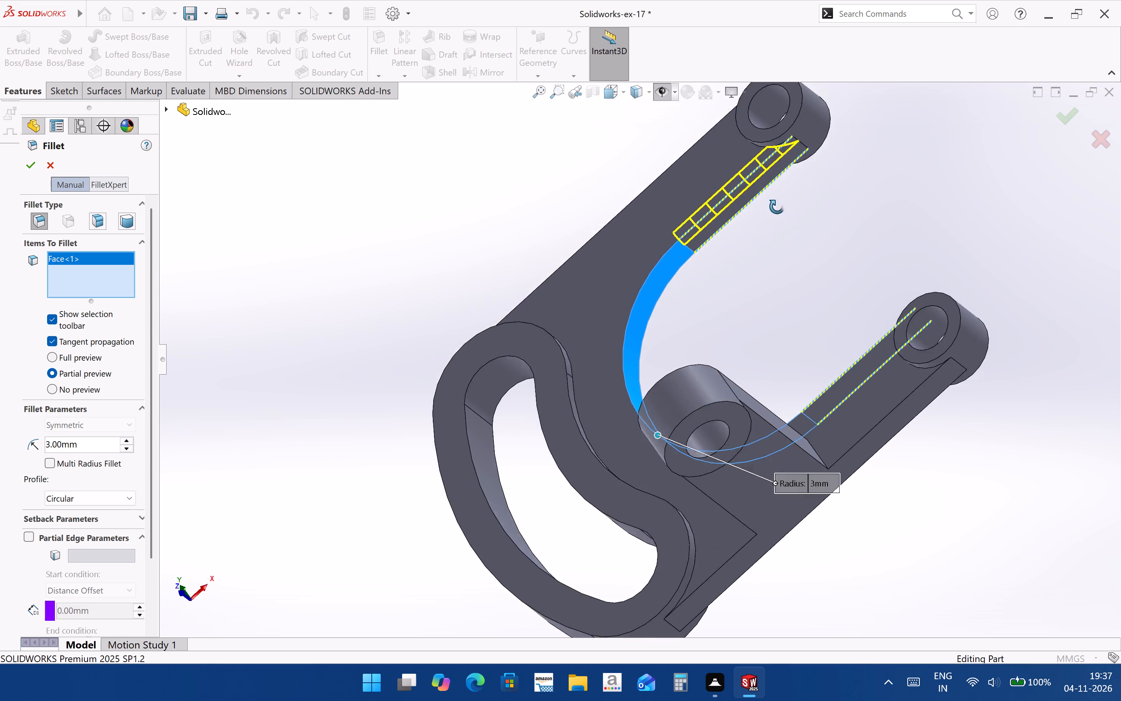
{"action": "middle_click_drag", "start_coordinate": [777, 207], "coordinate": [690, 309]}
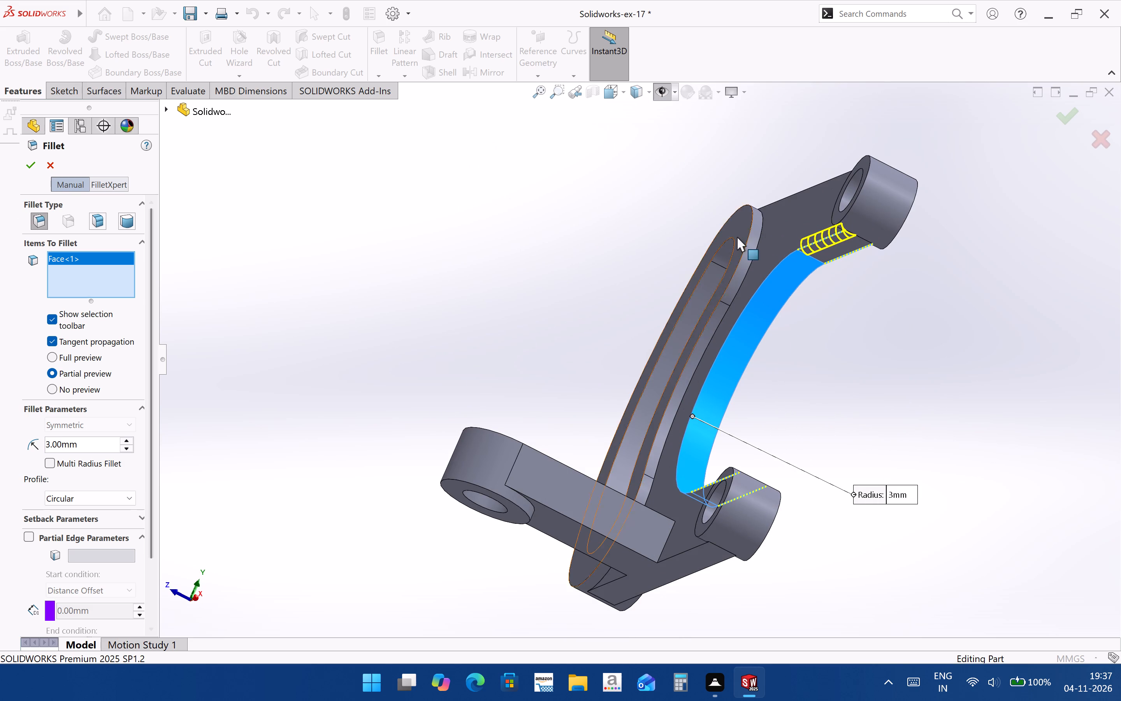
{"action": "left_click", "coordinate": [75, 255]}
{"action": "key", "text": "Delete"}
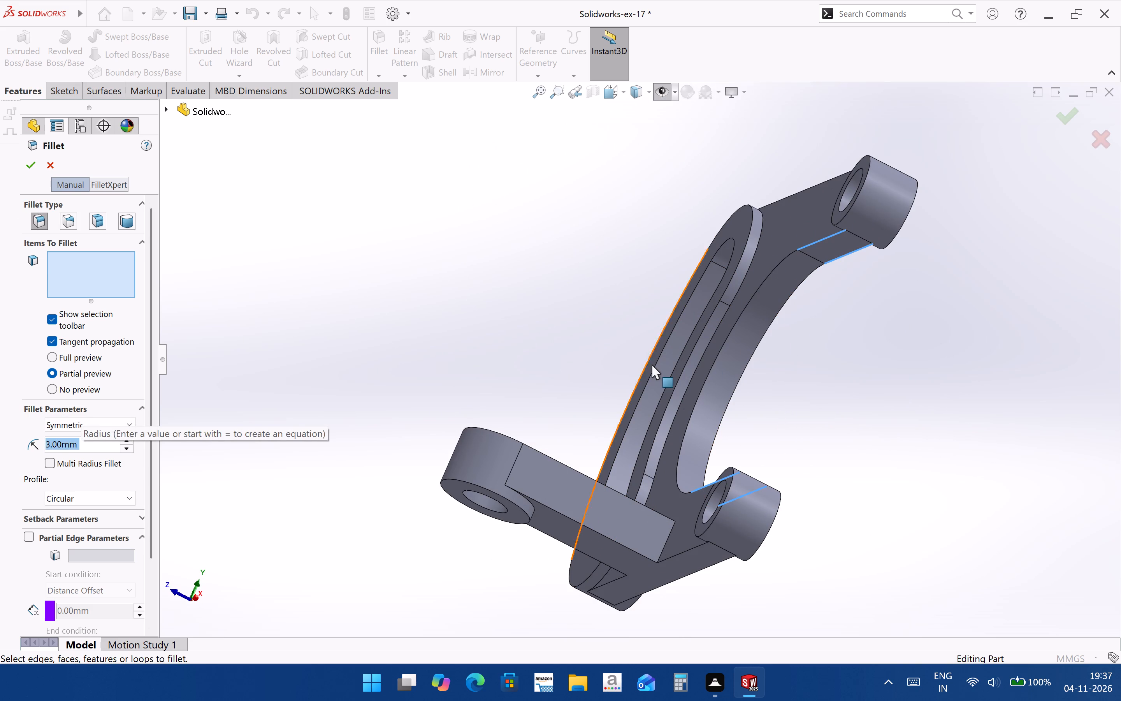
Apply a 3 mm symmetric fillet with tangent propagation to the lug-side edge of the concave cutout between the arms.
{"action": "left_click", "coordinate": [723, 345]}
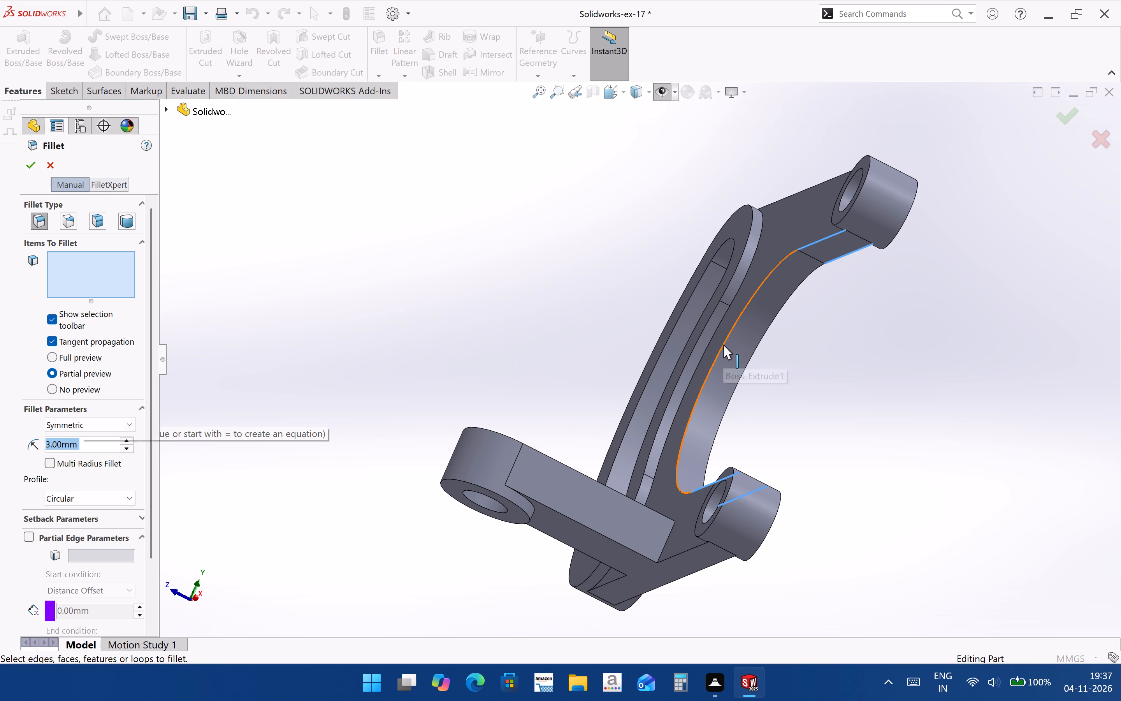
{"action": "middle_click_drag", "start_coordinate": [722, 360], "coordinate": [725, 488]}
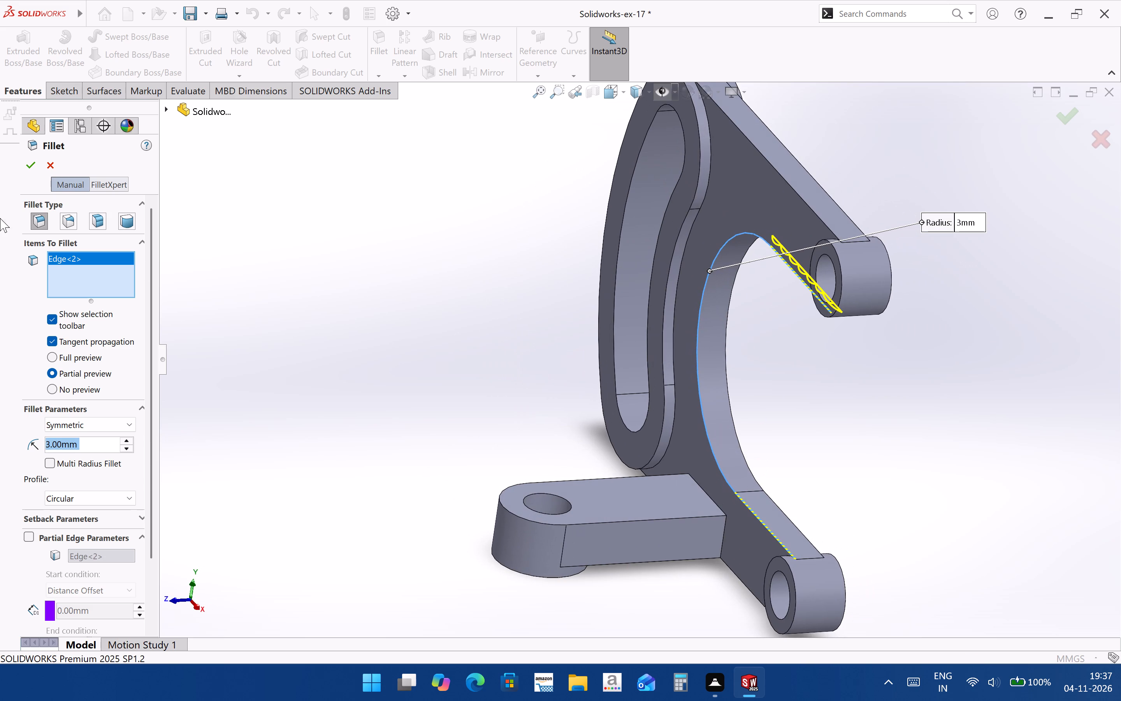
{"action": "left_click", "coordinate": [33, 168]}
{"action": "left_click", "coordinate": [839, 440]}
{"action": "middle_click_drag", "start_coordinate": [763, 417], "coordinate": [792, 467]}
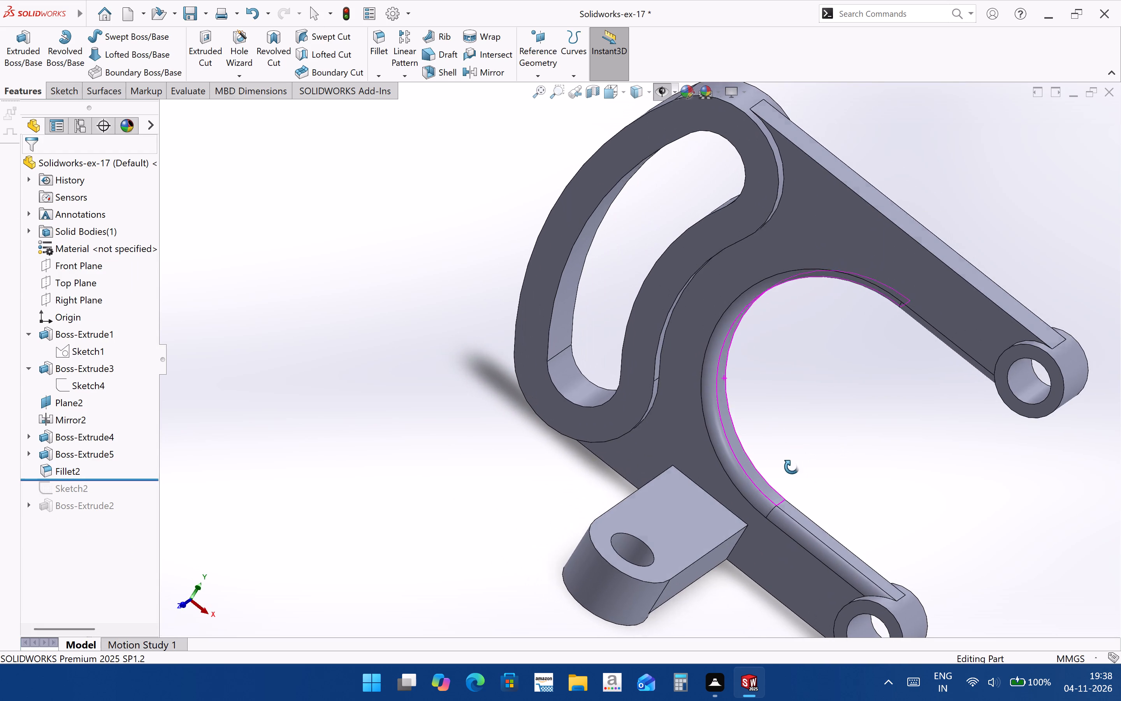
Redefine the cutout's 3 mm fillet by replacing its edge with the upright lug's two long edges along its outer face.
{"action": "middle_click_drag", "start_coordinate": [792, 467], "coordinate": [771, 457]}
{"action": "left_click", "coordinate": [73, 462]}
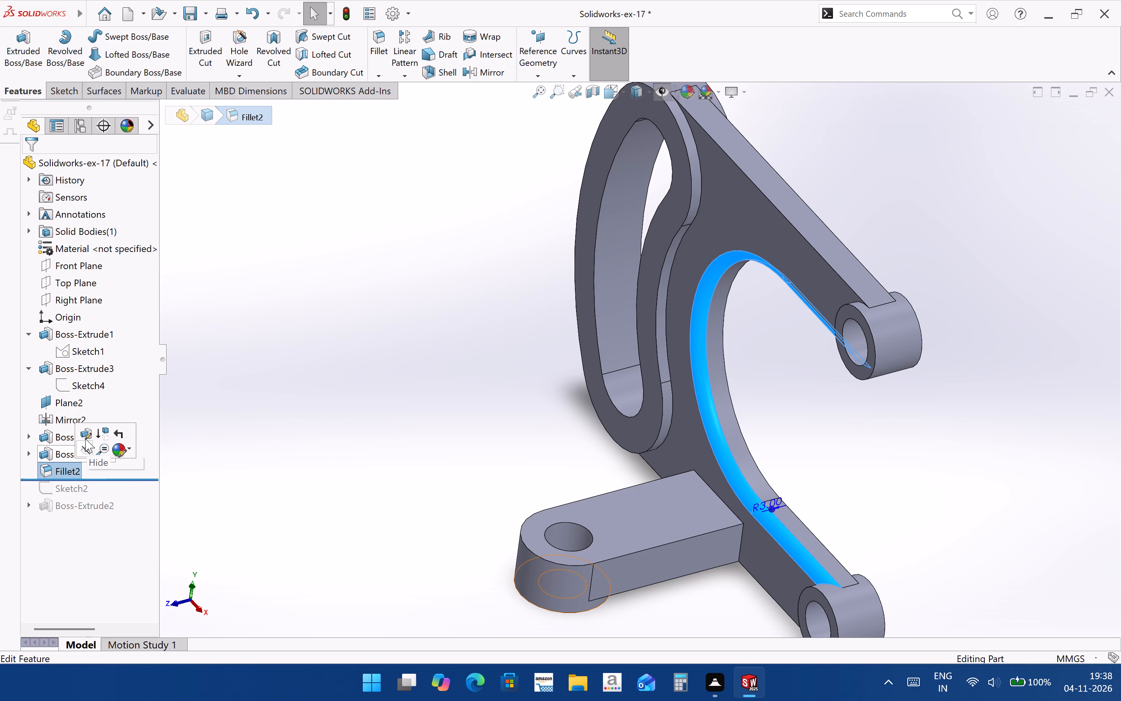
{"action": "left_click", "coordinate": [85, 439]}
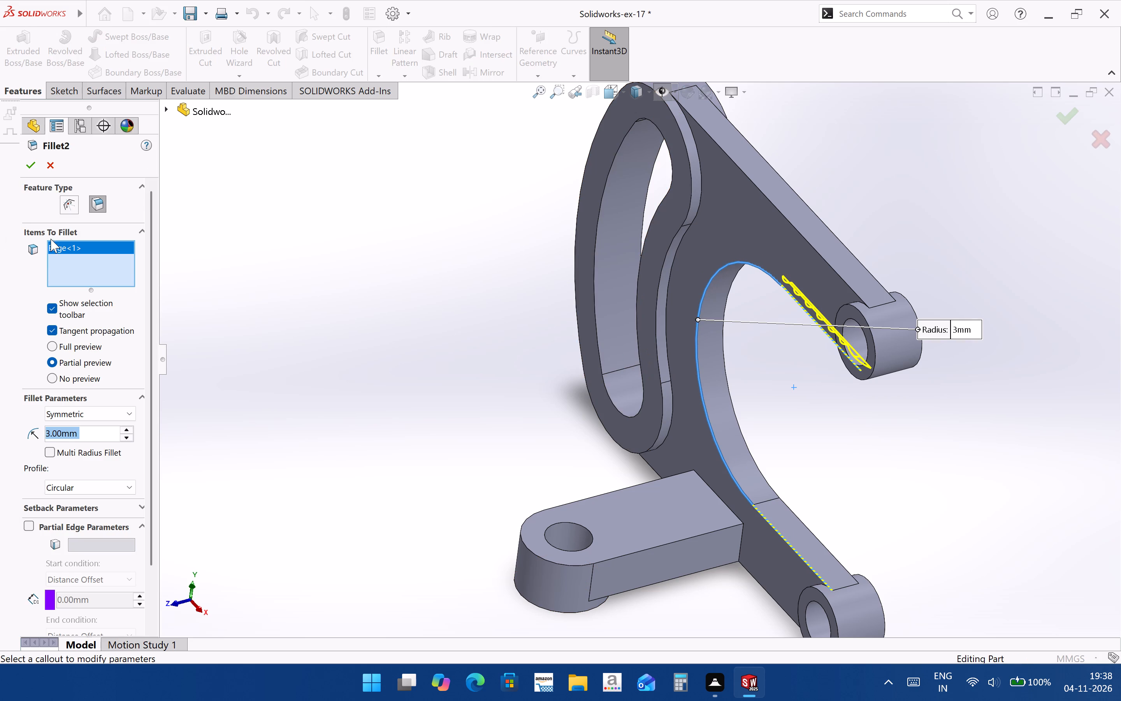
{"action": "left_click", "coordinate": [57, 243]}
{"action": "key", "text": "Delete"}
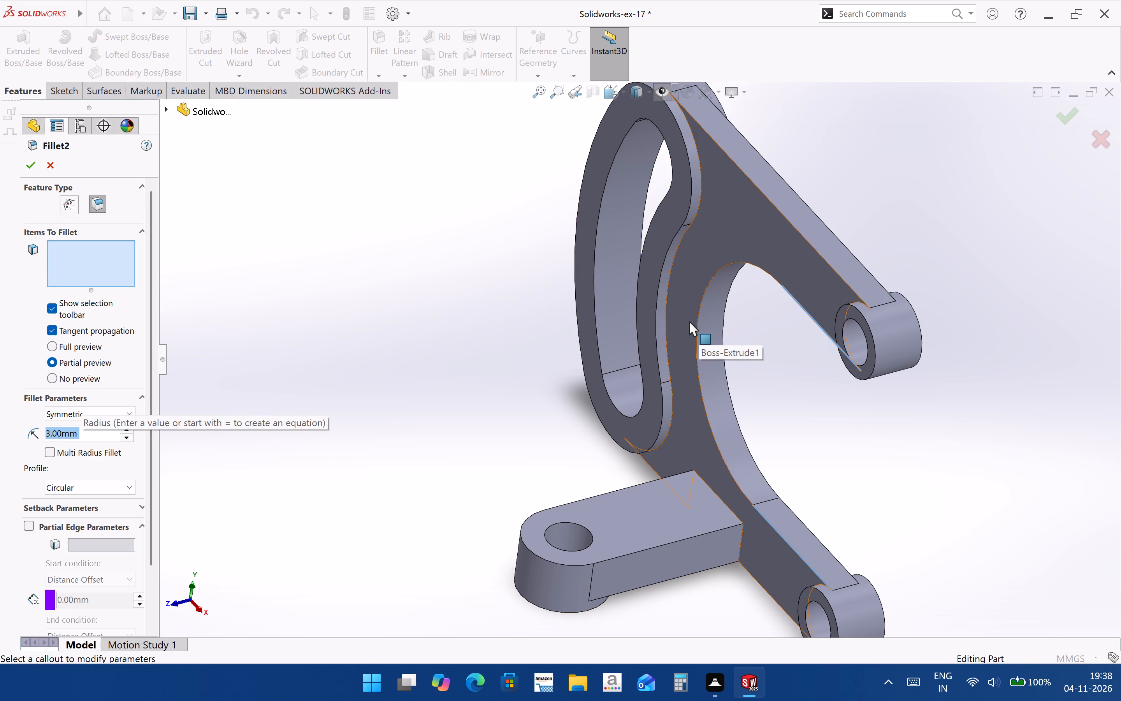
{"action": "middle_click_drag", "start_coordinate": [692, 503], "coordinate": [792, 332]}
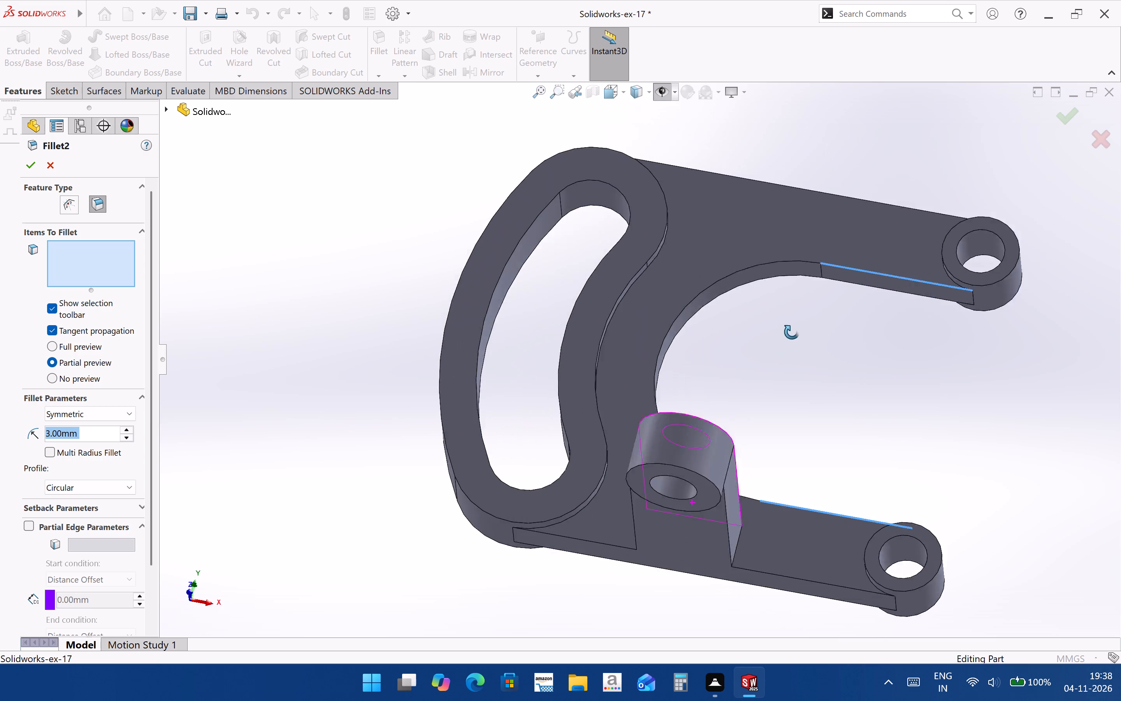
{"action": "middle_click_drag", "start_coordinate": [792, 332], "coordinate": [777, 234]}
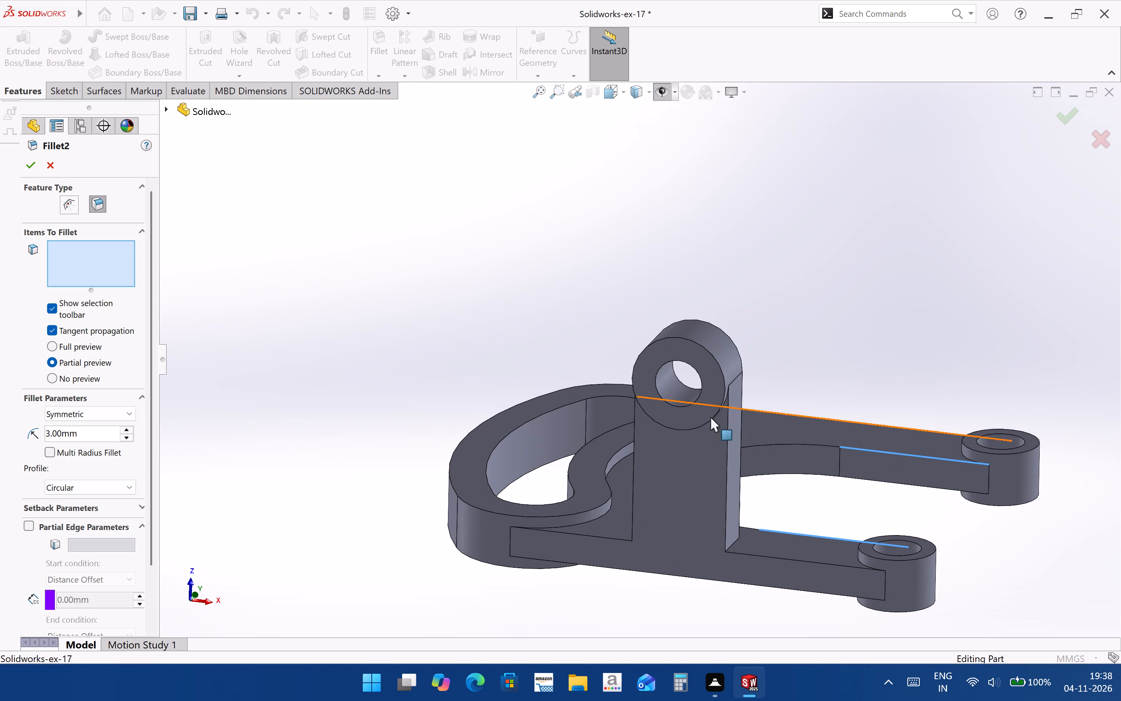
{"action": "left_click", "coordinate": [726, 486]}
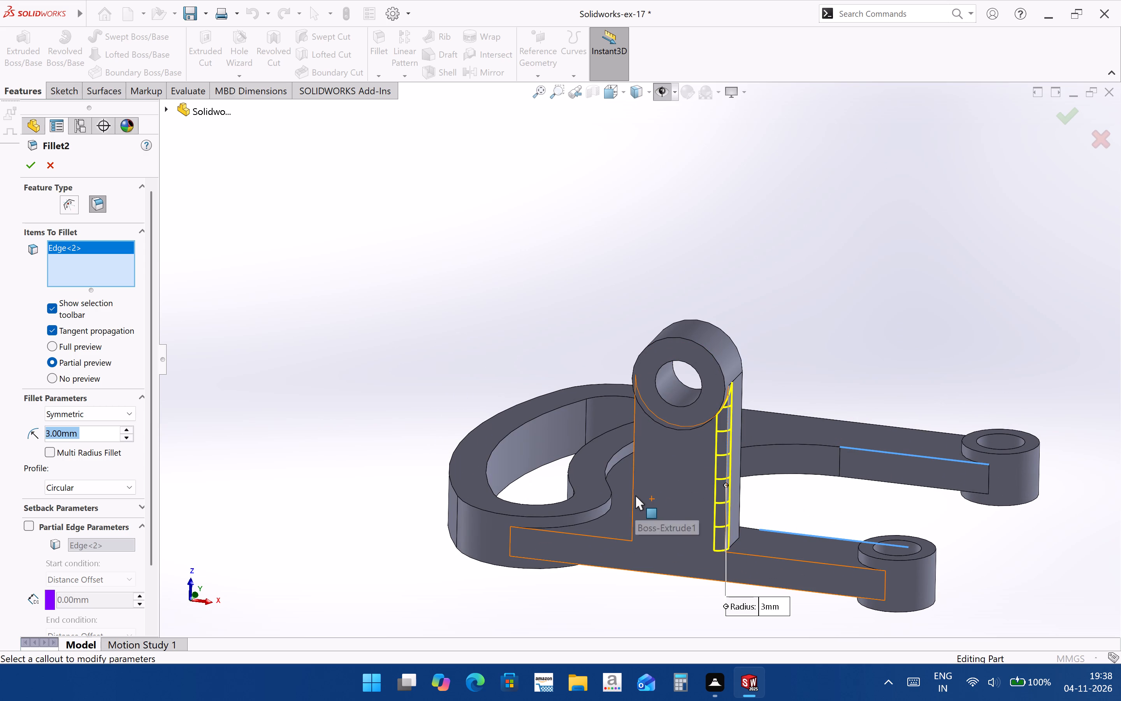
{"action": "middle_click_drag", "start_coordinate": [625, 495], "coordinate": [643, 500]}
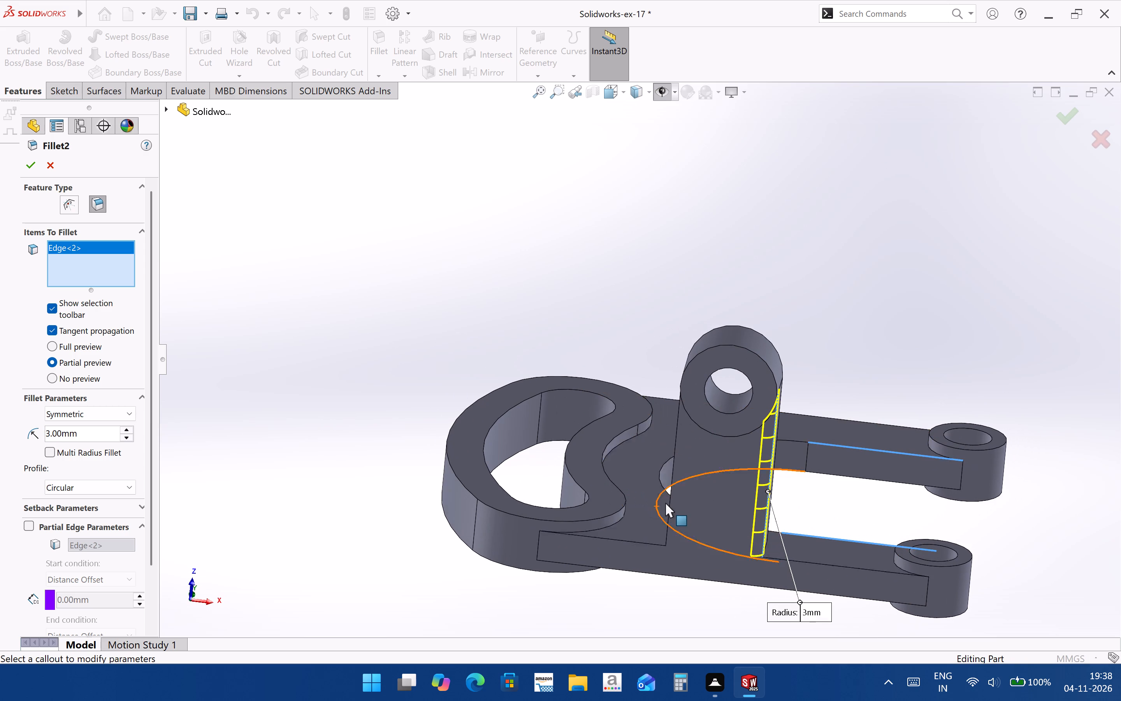
{"action": "left_click", "coordinate": [671, 502]}
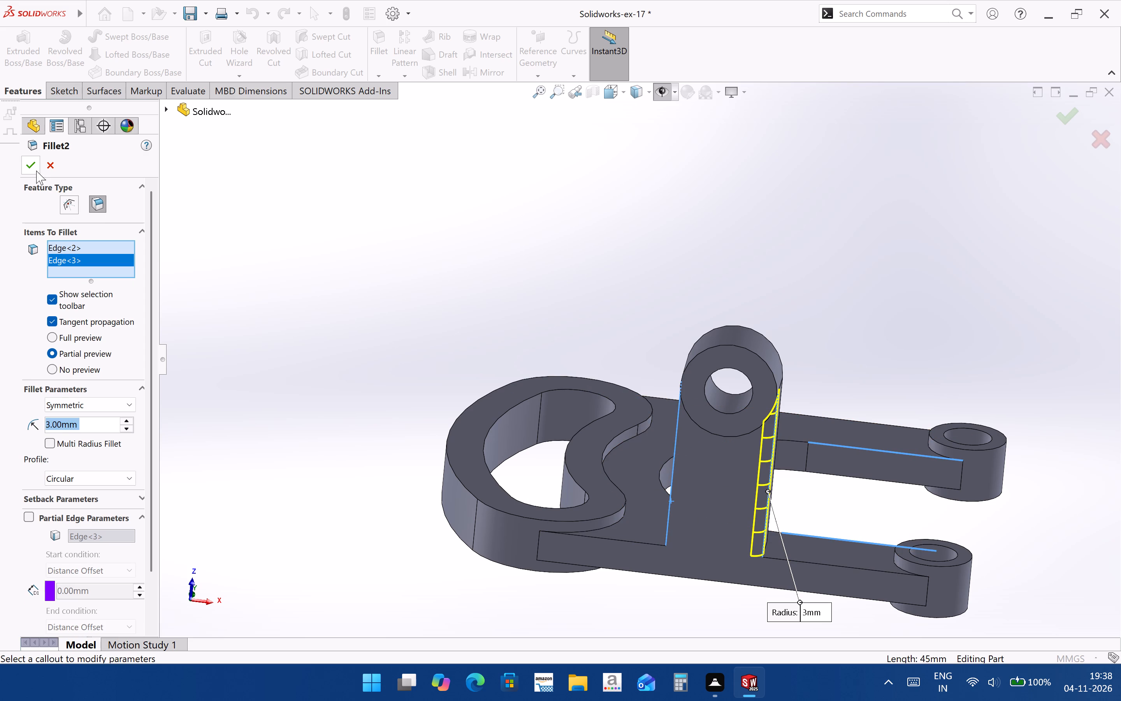
{"action": "left_click", "coordinate": [39, 169]}
{"action": "left_click", "coordinate": [619, 210]}
Examine the lug's filleted edges, the slotted ring, the arms and their end bosses from several angles.
{"action": "middle_click_drag", "start_coordinate": [676, 343], "coordinate": [627, 329]}
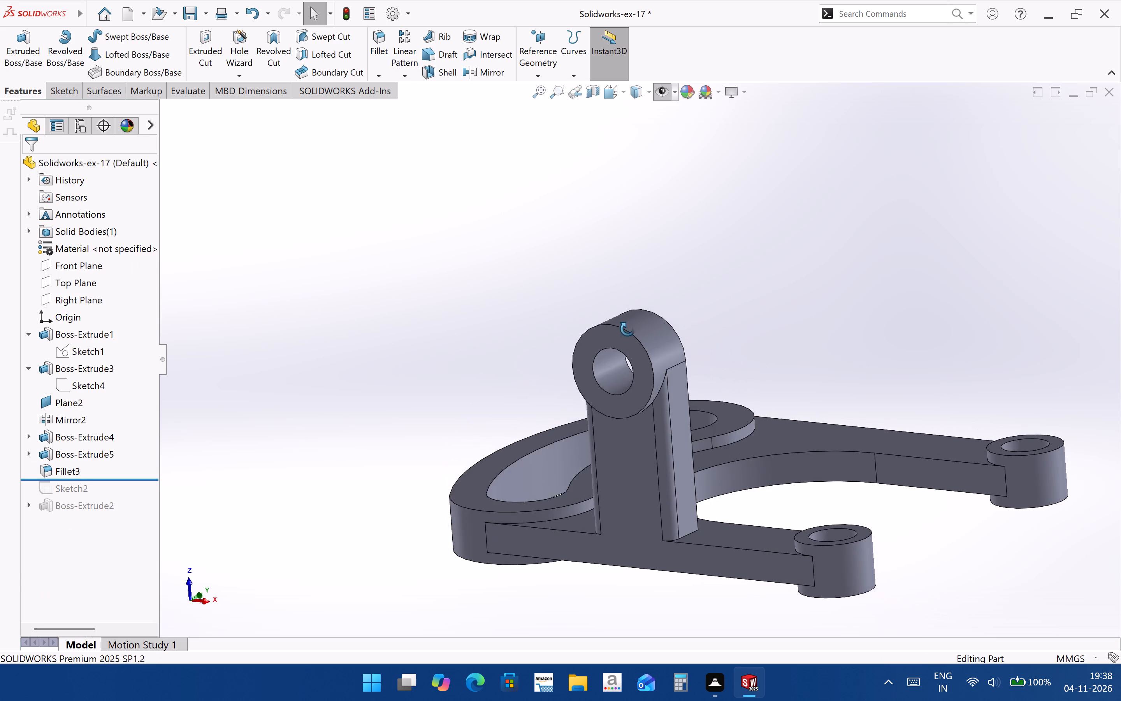
{"action": "middle_click_drag", "start_coordinate": [627, 329], "coordinate": [593, 359]}
{"action": "middle_click_drag", "start_coordinate": [597, 392], "coordinate": [560, 373]}
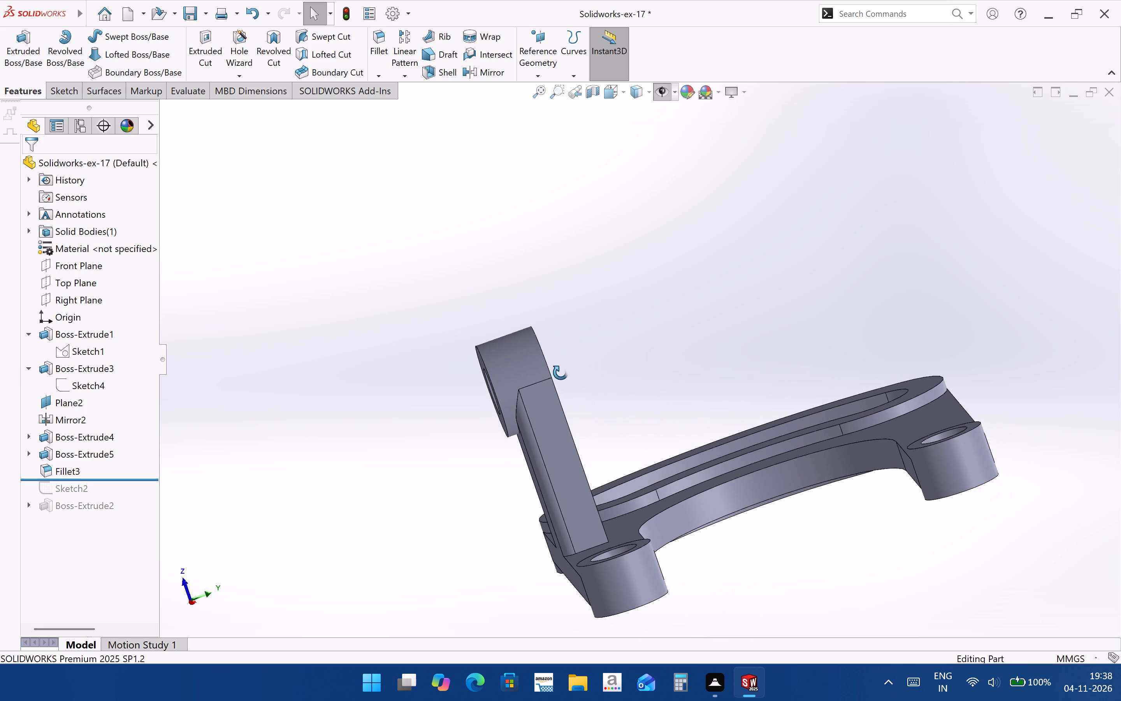
{"action": "middle_click_drag", "start_coordinate": [560, 373], "coordinate": [567, 342]}
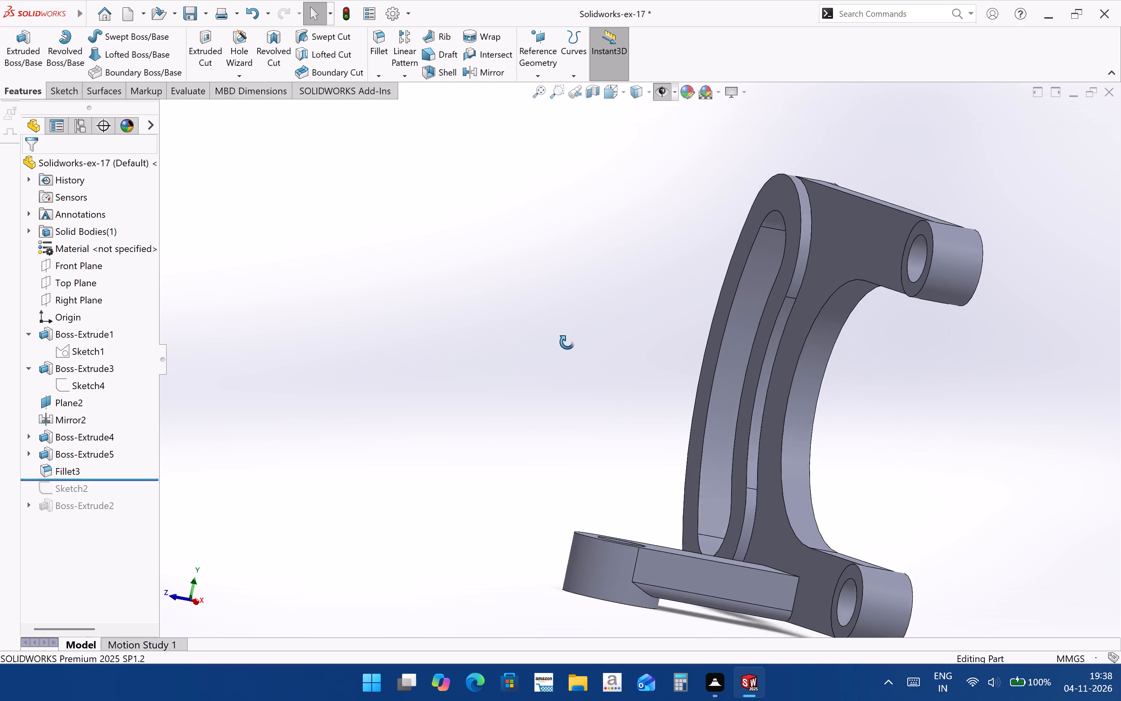
{"action": "middle_click_drag", "start_coordinate": [567, 342], "coordinate": [550, 324]}
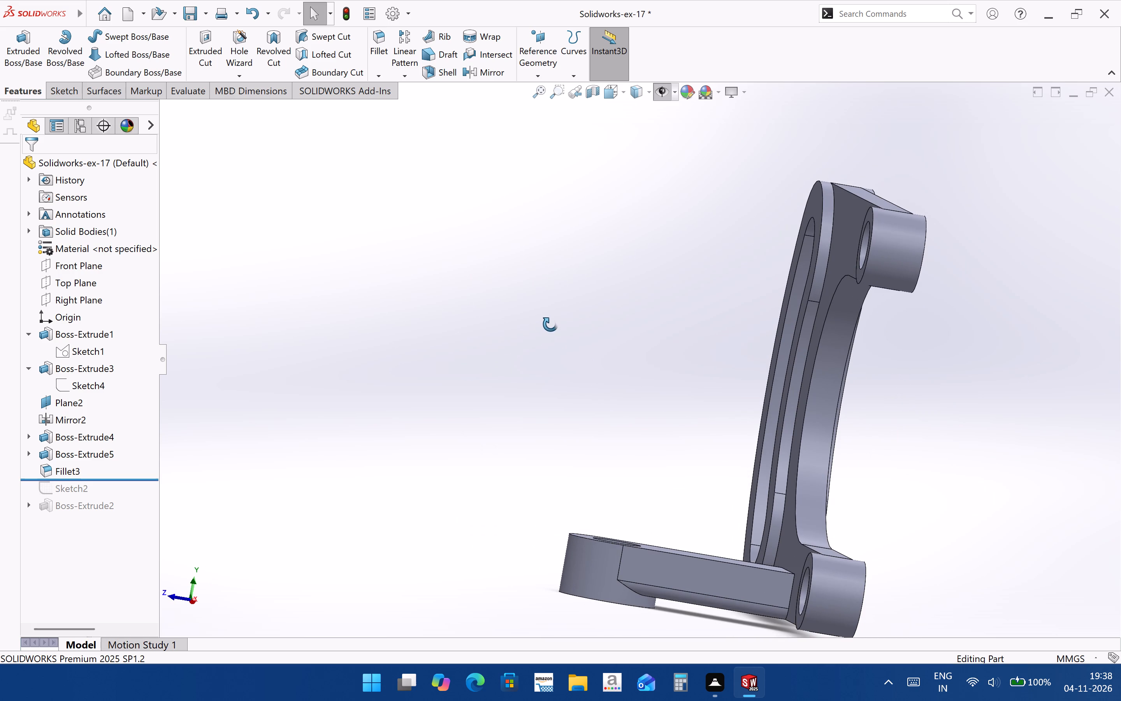
{"action": "middle_click_drag", "start_coordinate": [550, 324], "coordinate": [652, 153]}
{"action": "scroll", "coordinate": [668, 314], "scroll_direction": "up", "scroll_amount": 2}
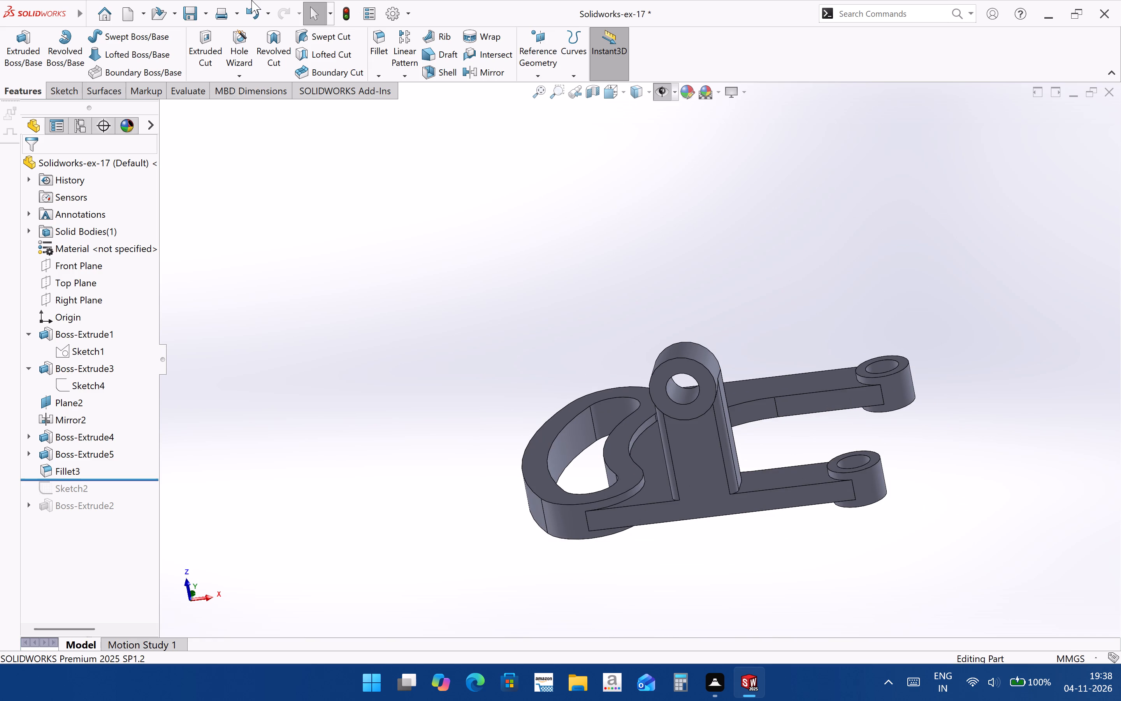
{"action": "scroll", "coordinate": [563, 299], "scroll_direction": "up", "scroll_amount": 3}
{"action": "scroll", "coordinate": [650, 363], "scroll_direction": "down", "scroll_amount": 2}
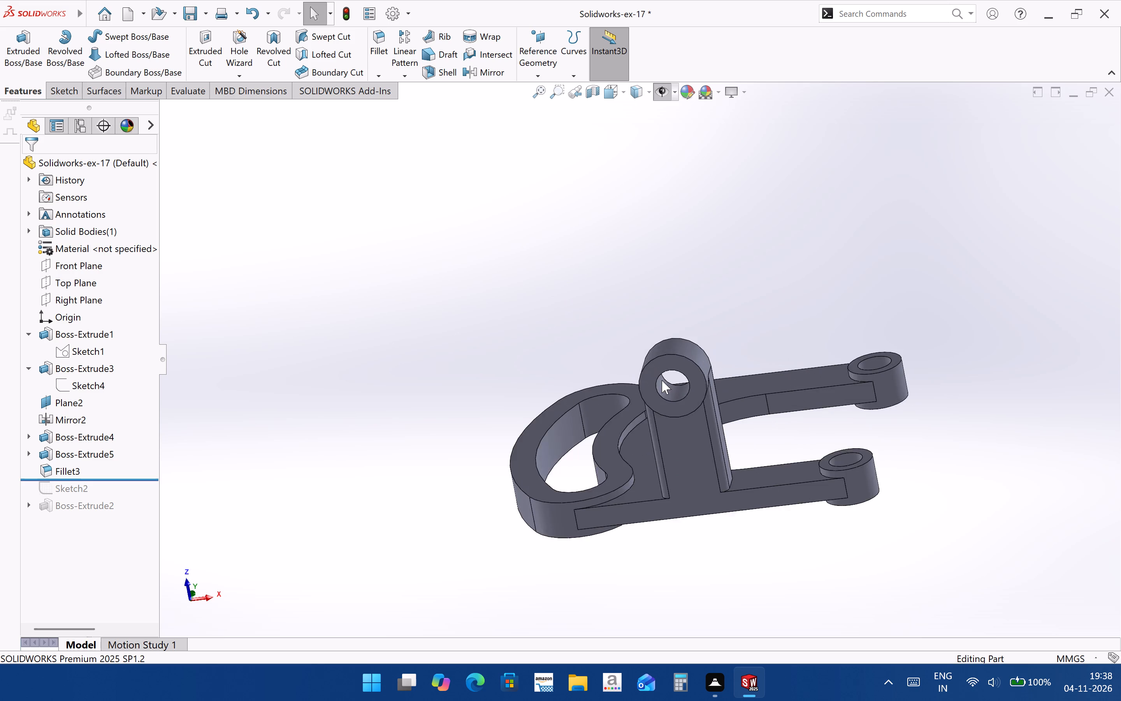
{"action": "scroll", "coordinate": [662, 380], "scroll_direction": "down", "scroll_amount": 4}
{"action": "middle_click_drag", "start_coordinate": [697, 413], "coordinate": [641, 458]}
{"action": "scroll", "coordinate": [640, 453], "scroll_direction": "up", "scroll_amount": 1}
{"action": "scroll", "coordinate": [629, 408], "scroll_direction": "up", "scroll_amount": 3}
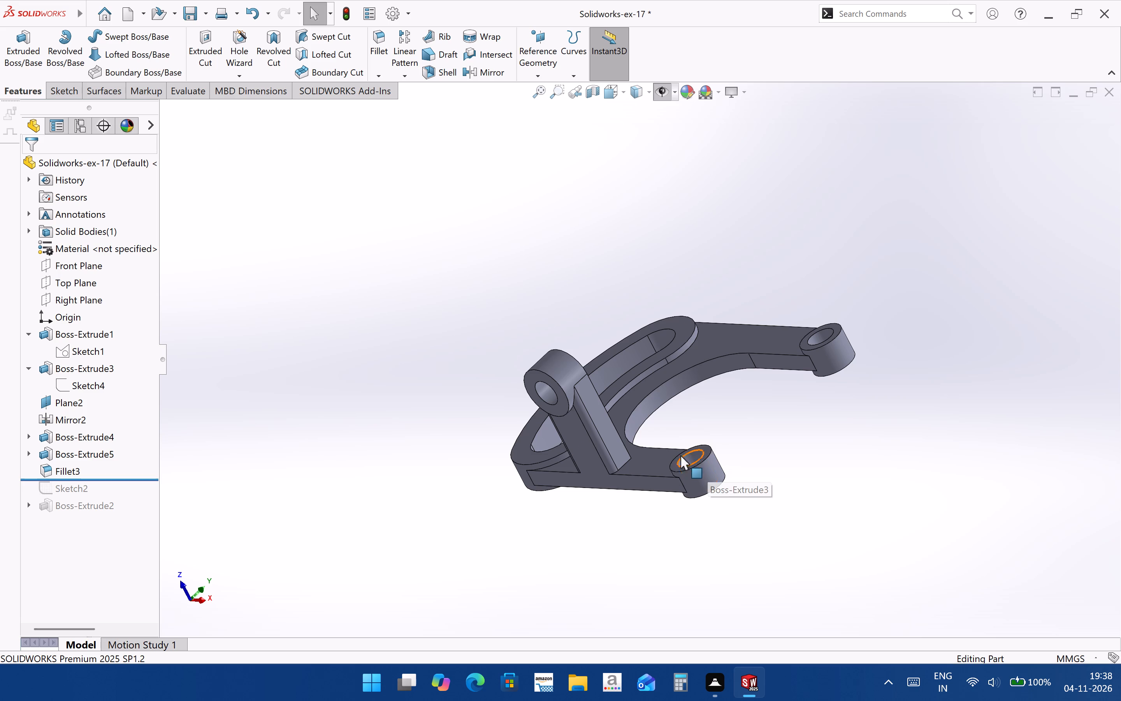
{"action": "middle_click_drag", "start_coordinate": [637, 490], "coordinate": [609, 481]}
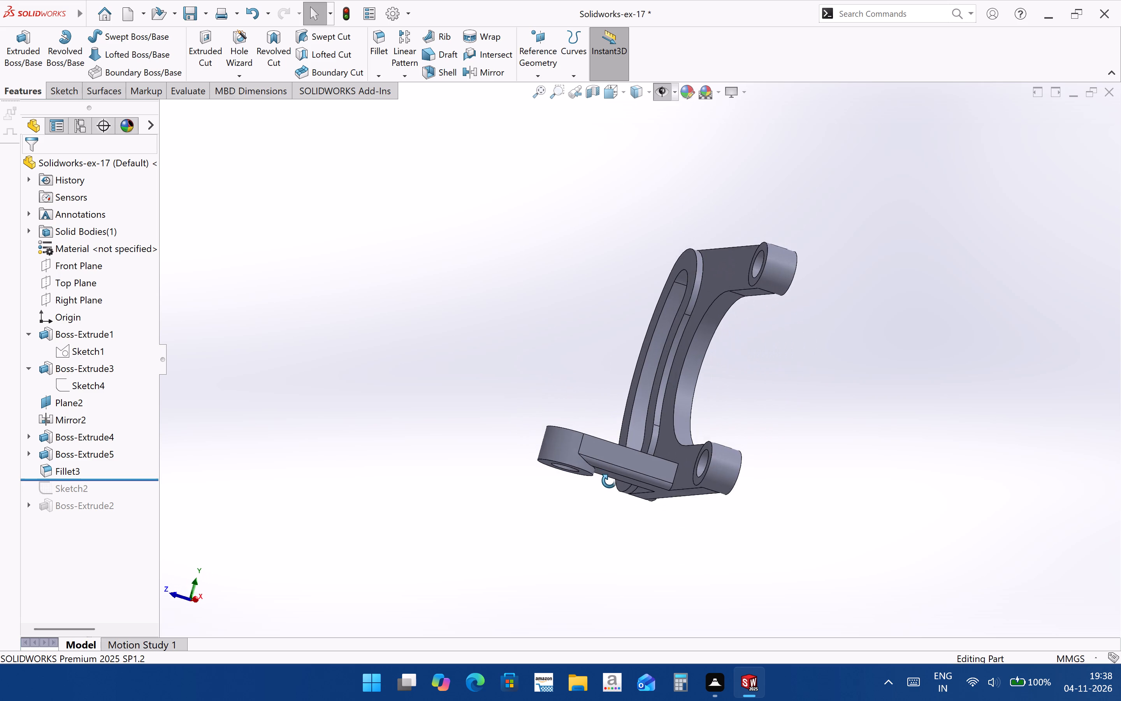
{"action": "middle_click_drag", "start_coordinate": [609, 481], "coordinate": [598, 489]}
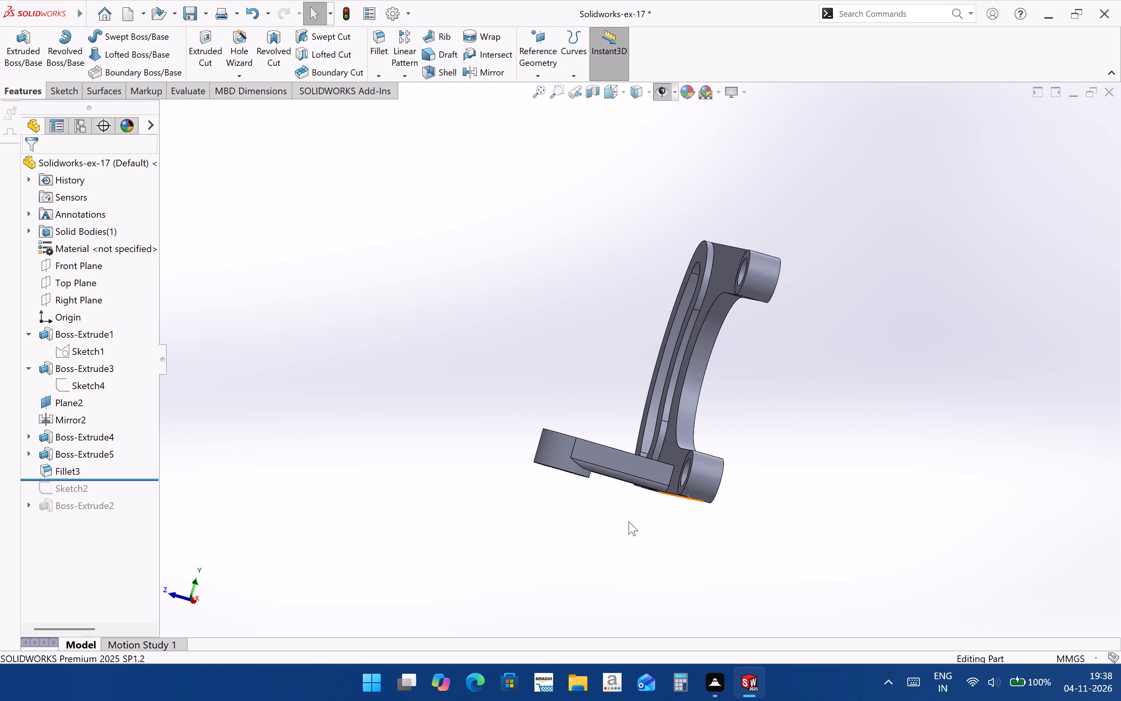
{"action": "middle_click_drag", "start_coordinate": [629, 521], "coordinate": [733, 239]}
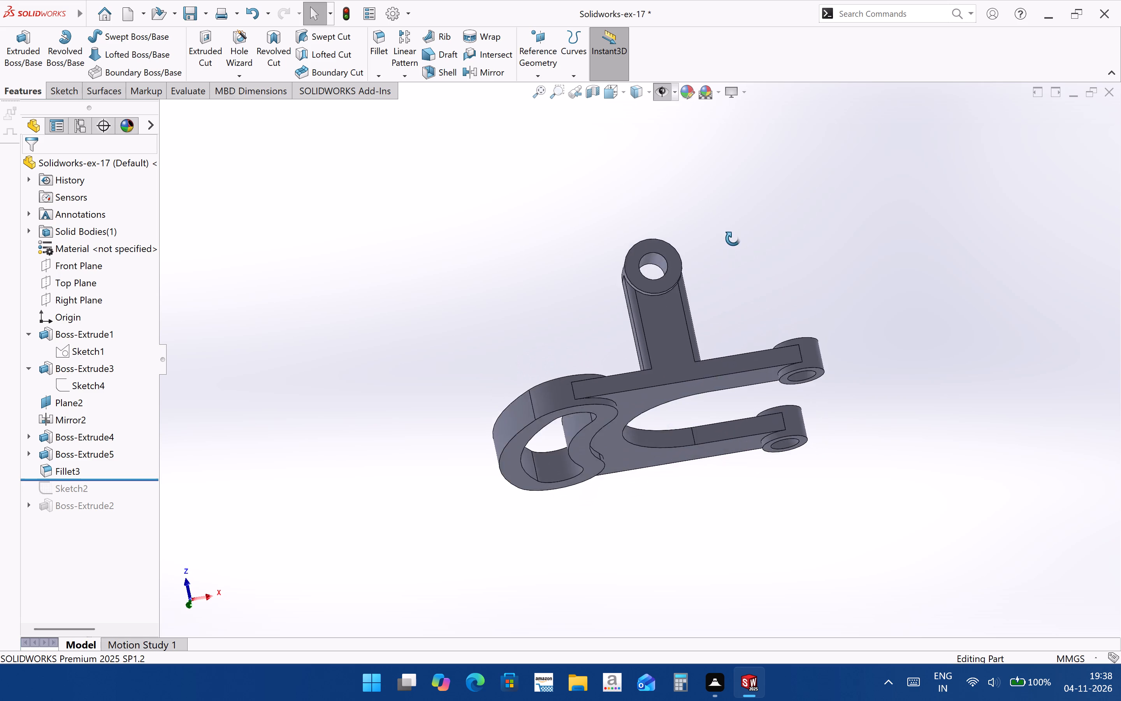
{"action": "middle_click_drag", "start_coordinate": [733, 239], "coordinate": [725, 333]}
{"action": "middle_click_drag", "start_coordinate": [596, 470], "coordinate": [658, 484]}
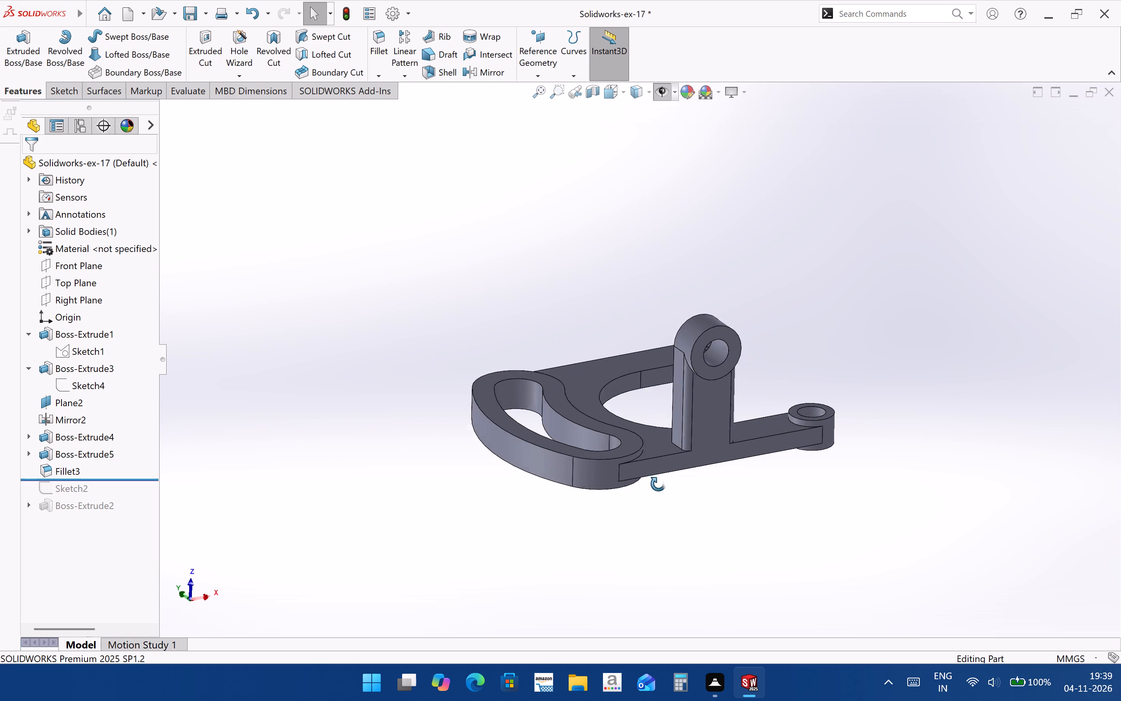
{"action": "middle_click_drag", "start_coordinate": [658, 484], "coordinate": [621, 456]}
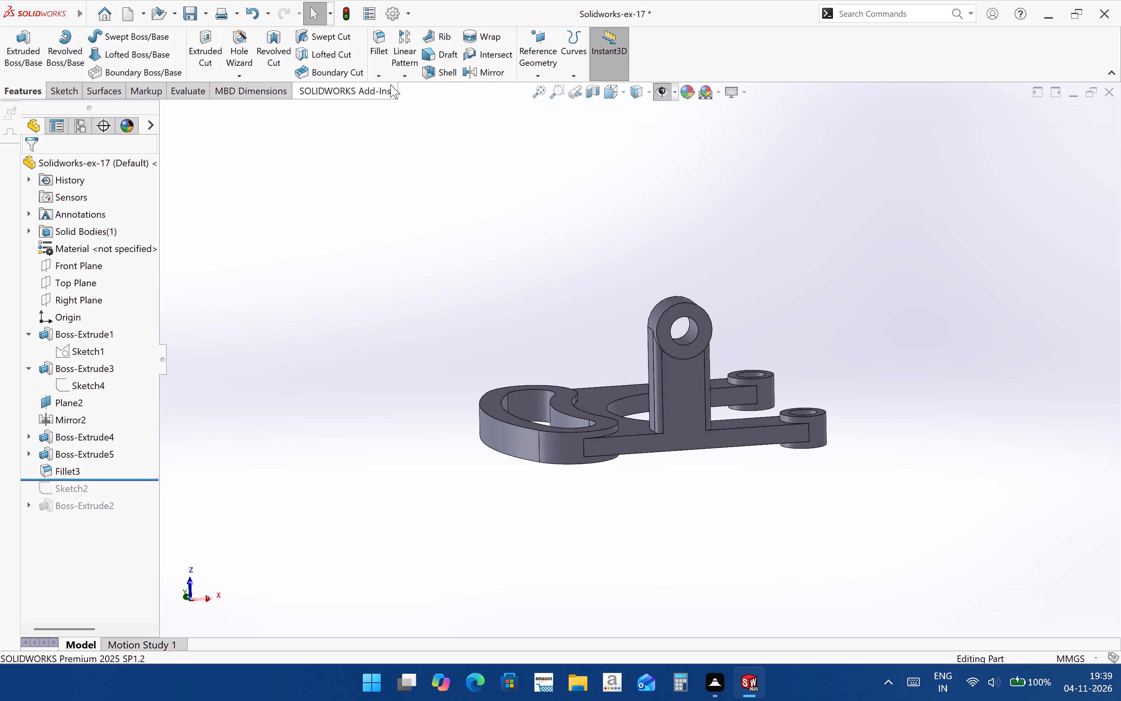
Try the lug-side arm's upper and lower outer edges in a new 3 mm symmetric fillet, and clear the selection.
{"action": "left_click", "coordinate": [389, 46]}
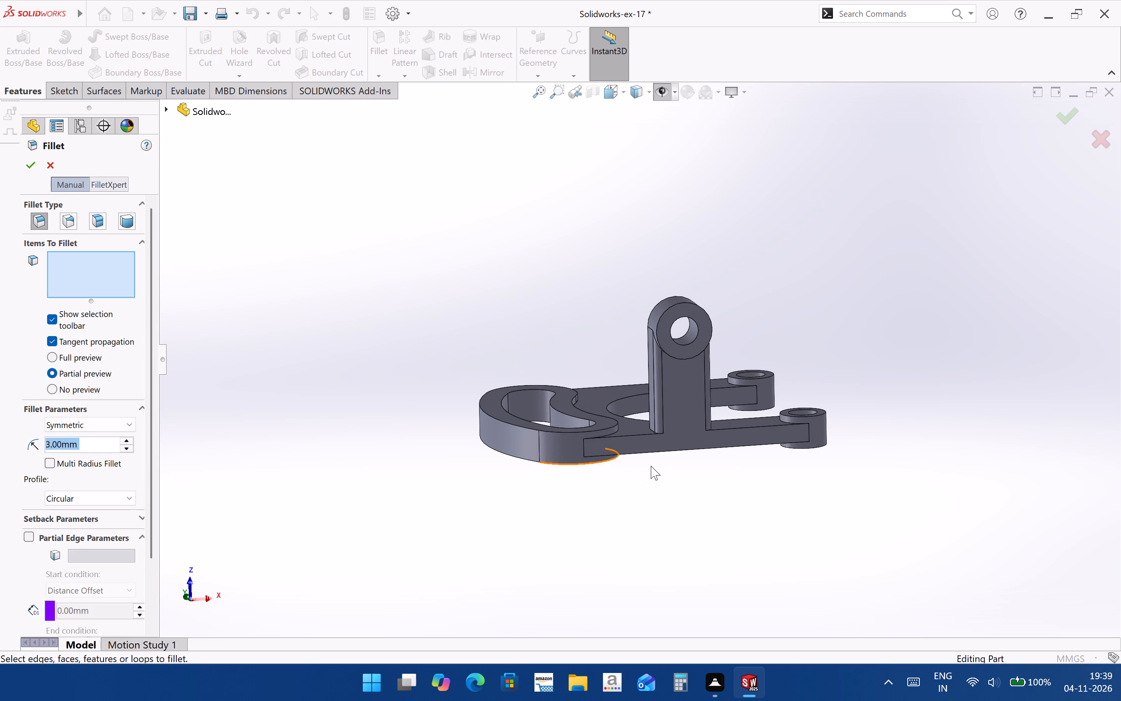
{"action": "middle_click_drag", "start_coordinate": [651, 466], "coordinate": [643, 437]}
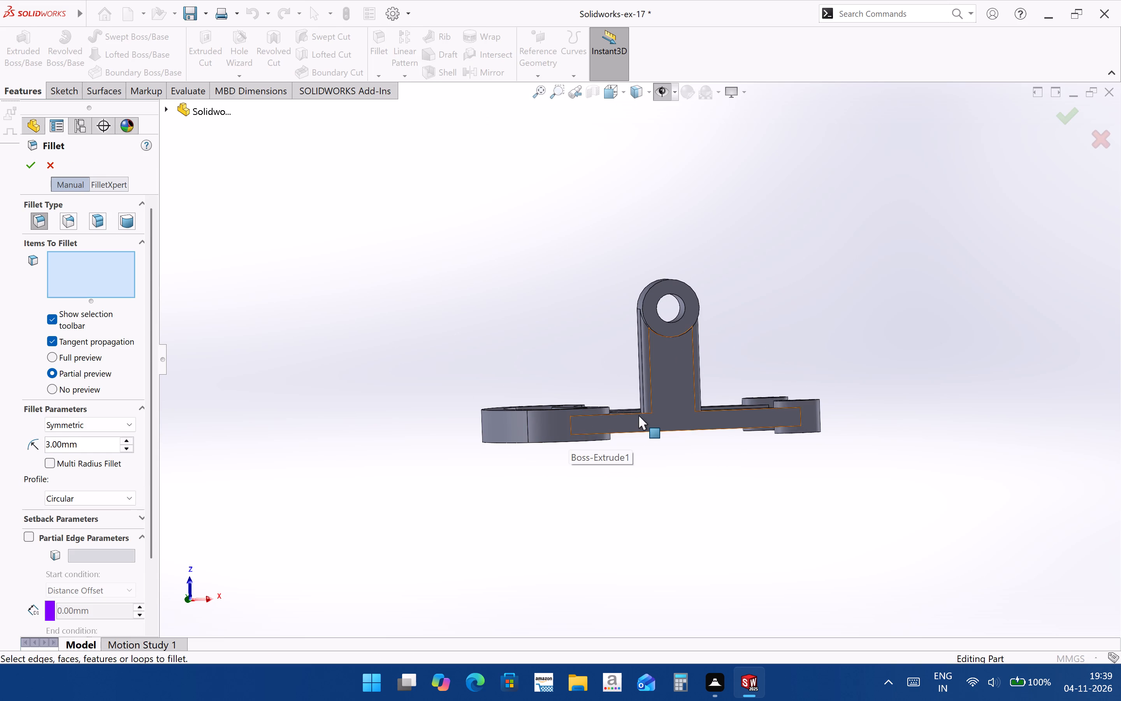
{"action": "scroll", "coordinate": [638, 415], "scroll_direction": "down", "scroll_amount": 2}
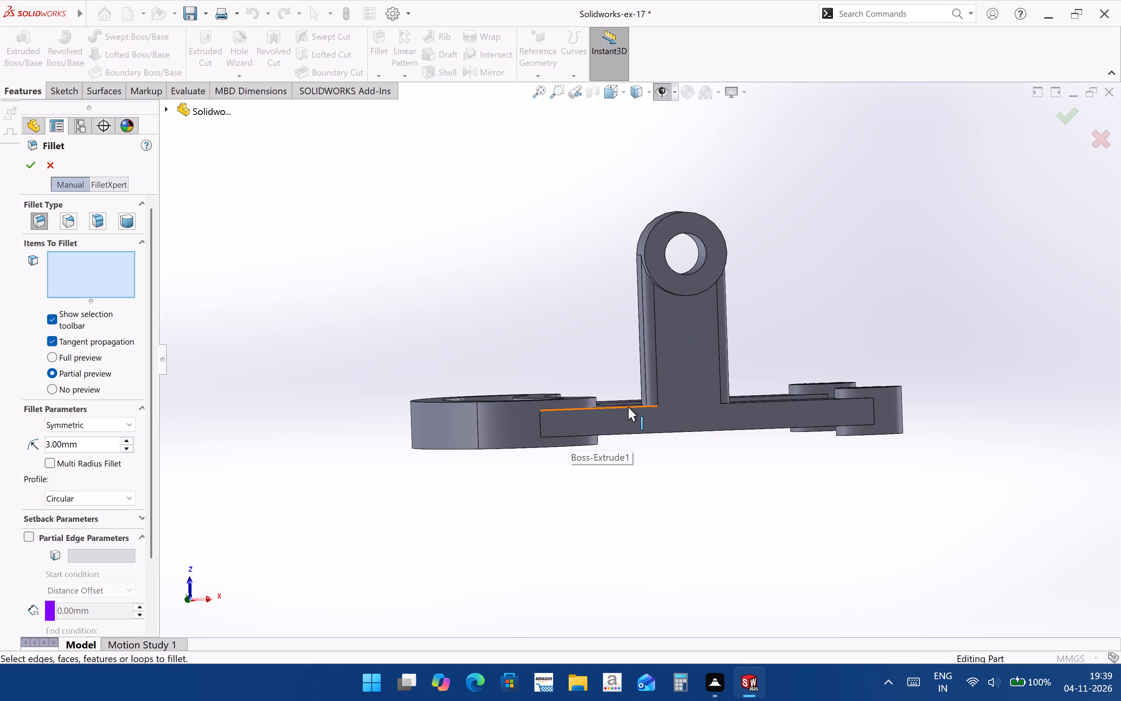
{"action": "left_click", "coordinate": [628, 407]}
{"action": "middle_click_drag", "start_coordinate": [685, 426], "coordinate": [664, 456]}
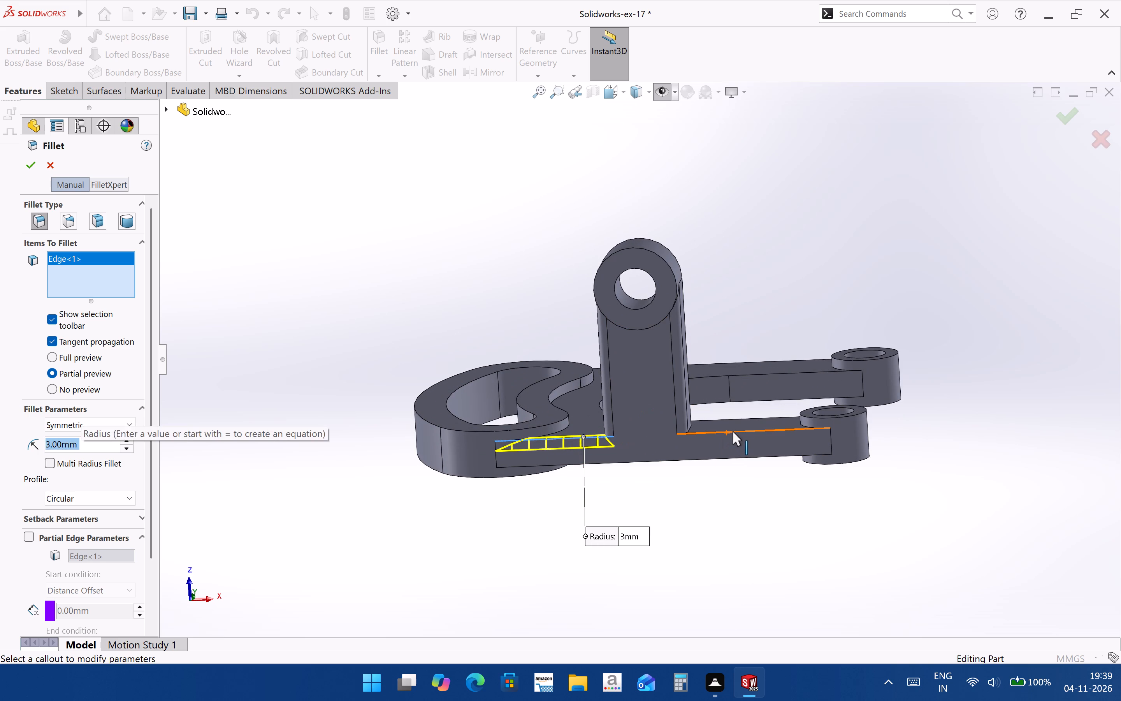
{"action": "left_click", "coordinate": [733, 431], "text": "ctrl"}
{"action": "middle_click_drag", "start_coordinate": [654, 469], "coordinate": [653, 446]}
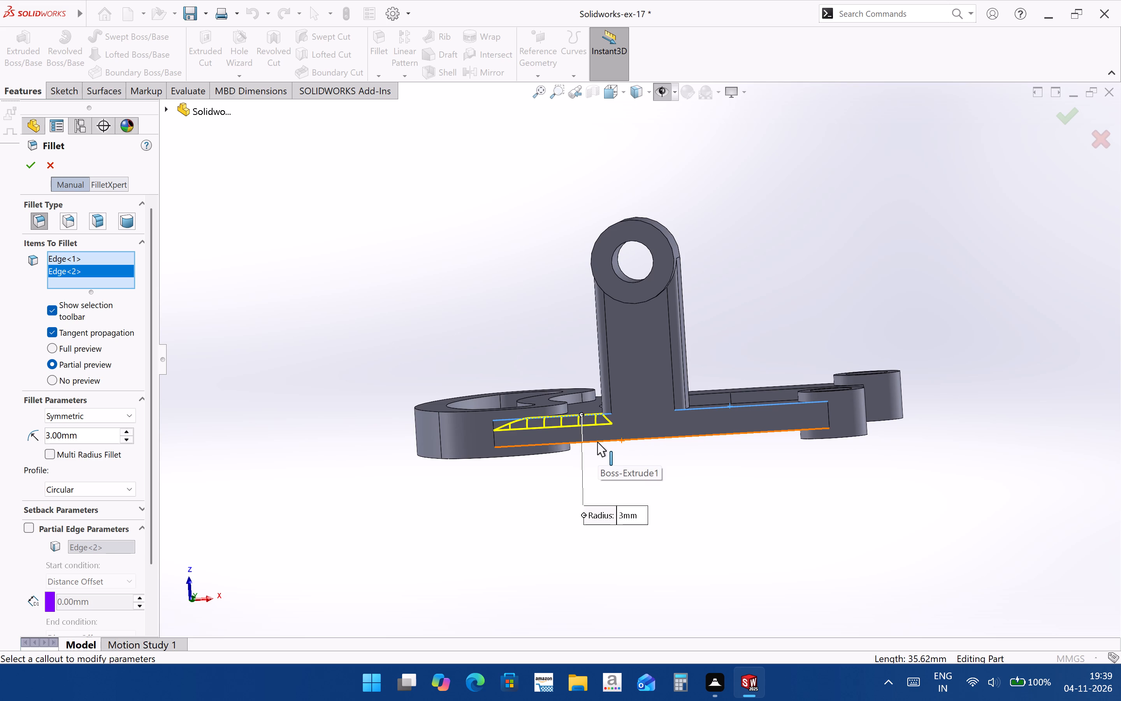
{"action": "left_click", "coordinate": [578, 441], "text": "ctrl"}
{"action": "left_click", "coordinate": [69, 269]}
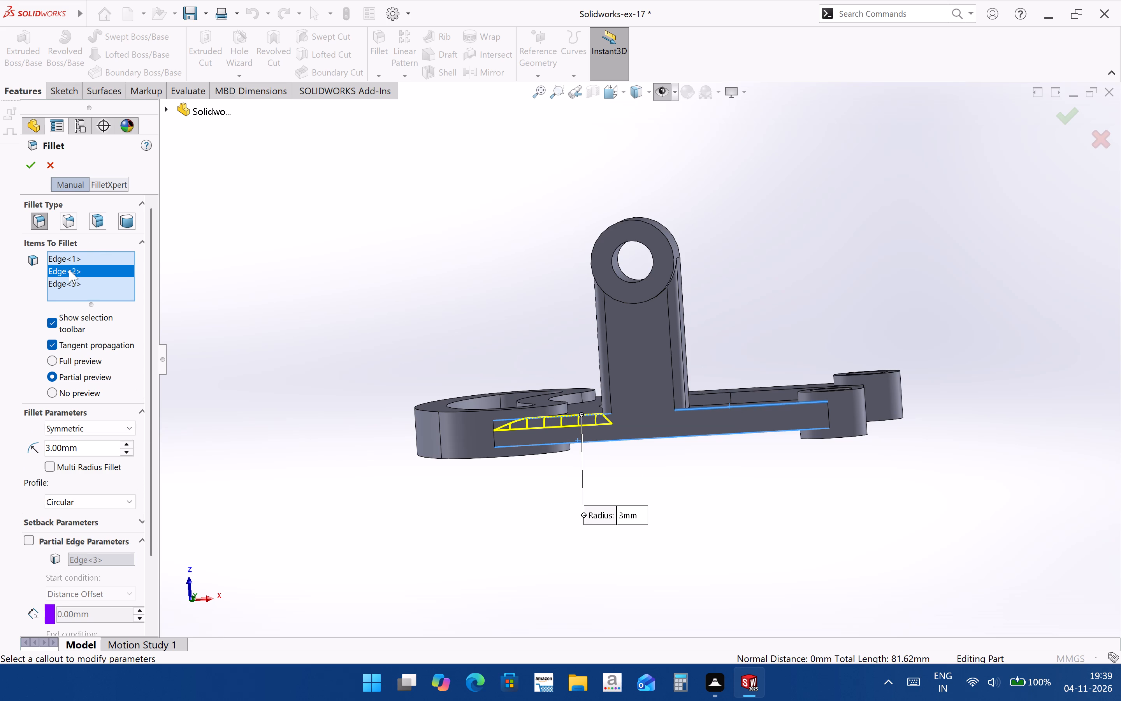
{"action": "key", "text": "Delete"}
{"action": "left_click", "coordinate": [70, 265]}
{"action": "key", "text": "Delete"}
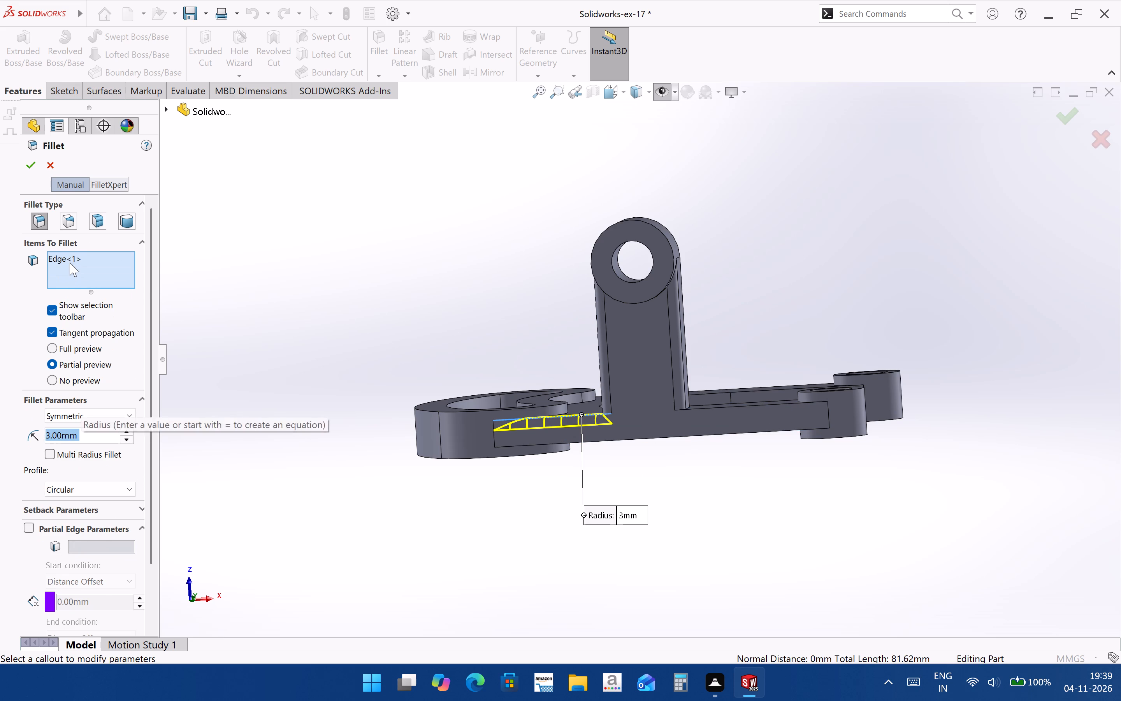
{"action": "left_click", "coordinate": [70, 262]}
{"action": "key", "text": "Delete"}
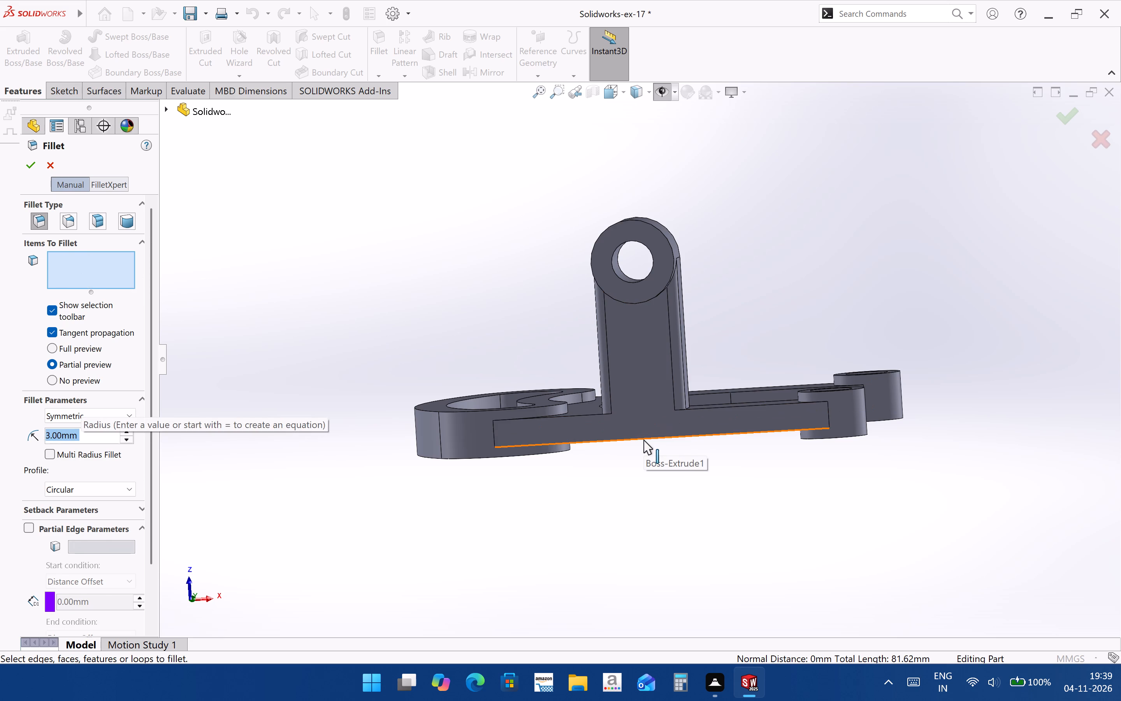
Apply a 3 mm symmetric fillet to the long outer edge of each arm on the face opposite the lug.
{"action": "left_click", "coordinate": [643, 440]}
{"action": "middle_click_drag", "start_coordinate": [688, 448], "coordinate": [680, 465]}
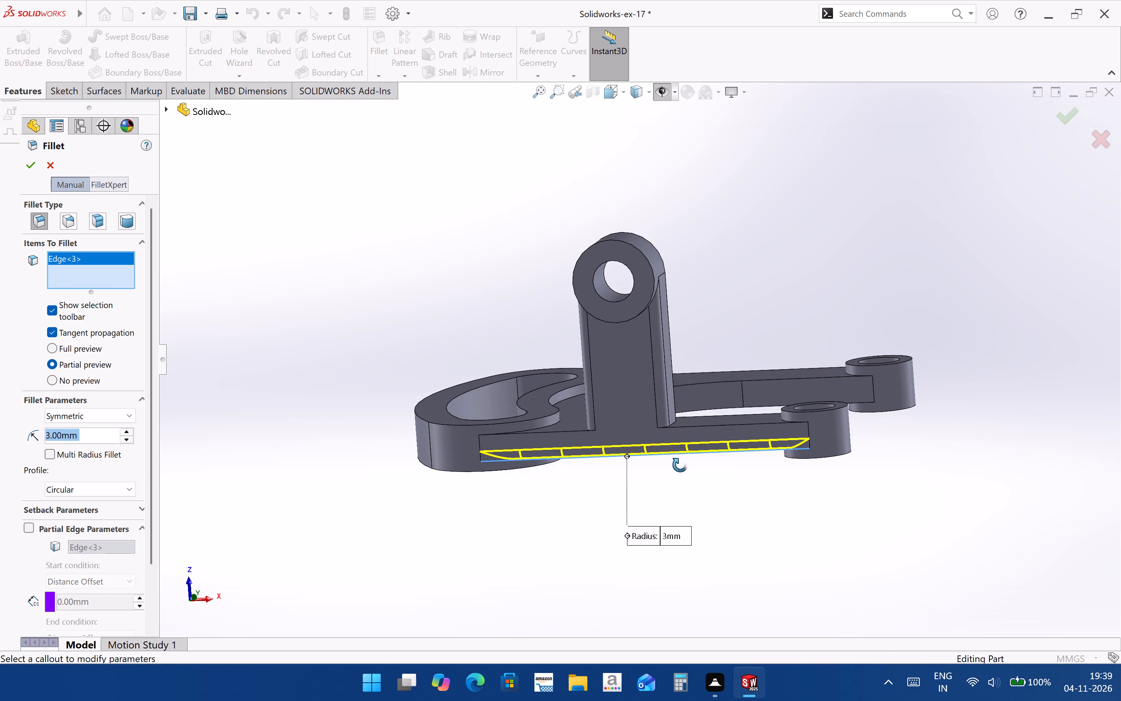
{"action": "middle_click_drag", "start_coordinate": [680, 465], "coordinate": [483, 488]}
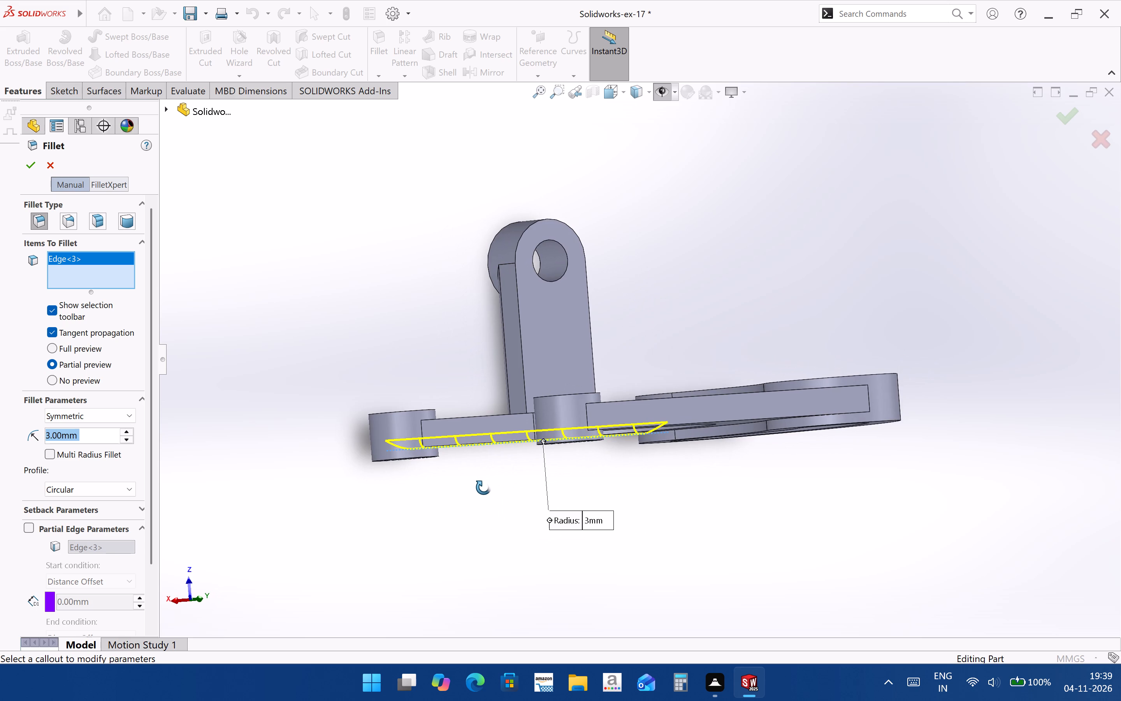
{"action": "middle_click_drag", "start_coordinate": [483, 488], "coordinate": [459, 487]}
{"action": "middle_click_drag", "start_coordinate": [714, 474], "coordinate": [709, 505]}
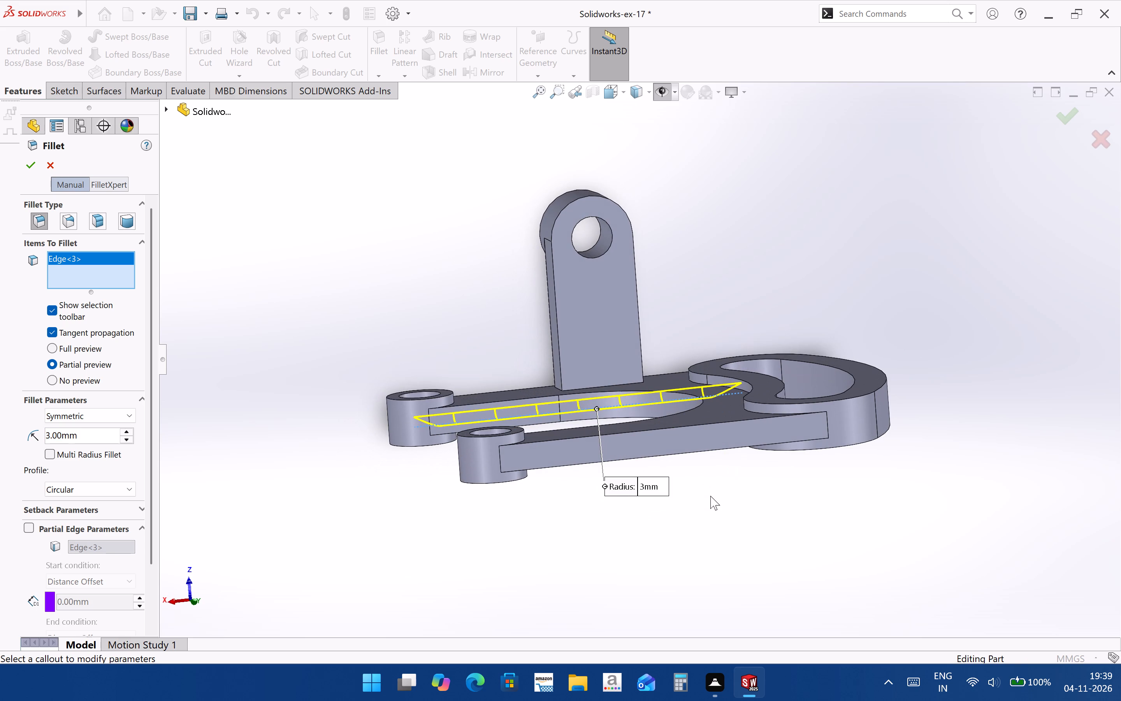
{"action": "left_click", "coordinate": [724, 450], "text": "ctrl"}
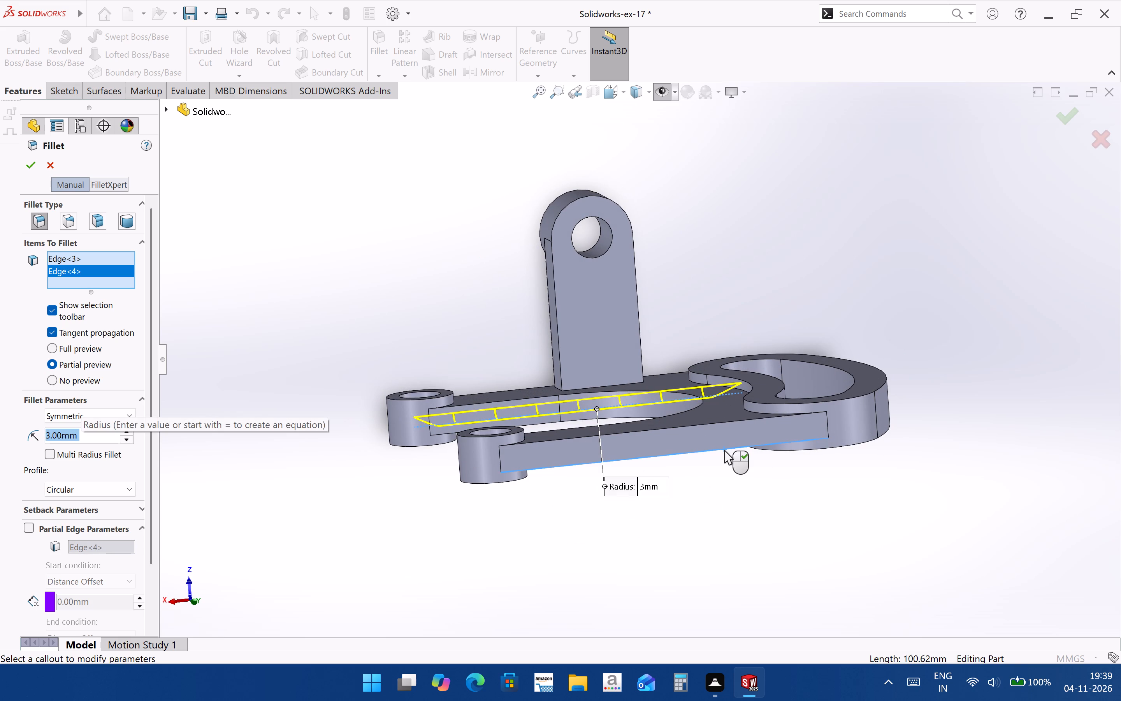
{"action": "left_click", "coordinate": [31, 164]}
{"action": "left_click", "coordinate": [791, 527]}
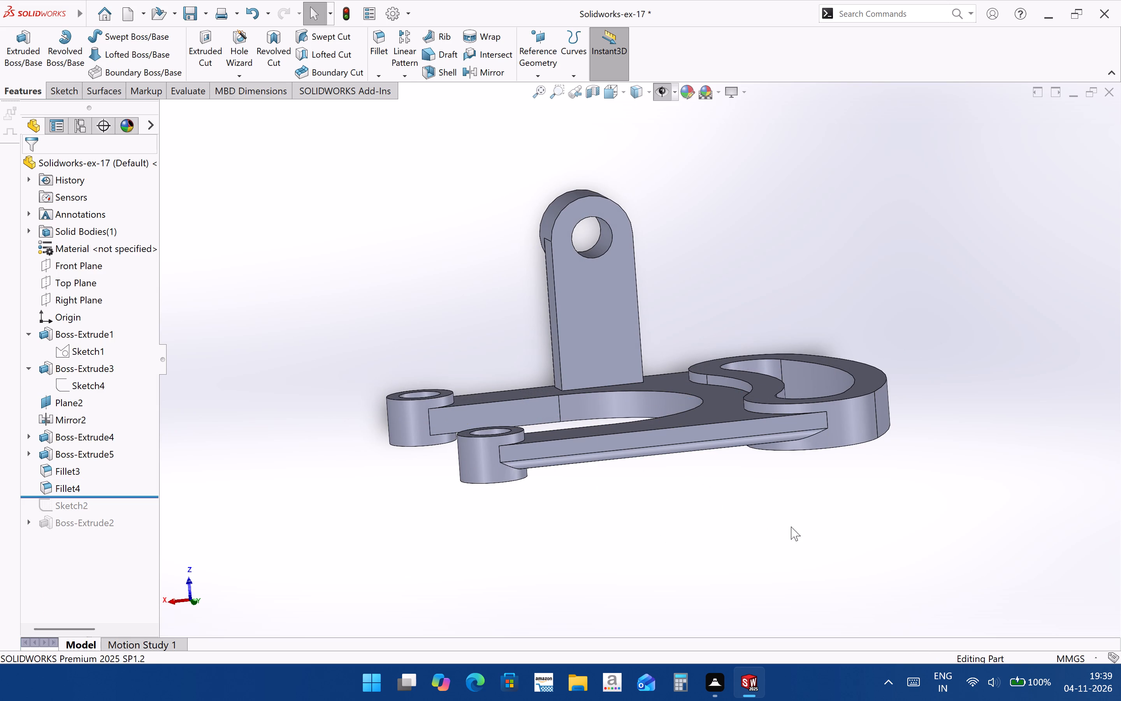
{"action": "middle_click_drag", "start_coordinate": [612, 463], "coordinate": [879, 496]}
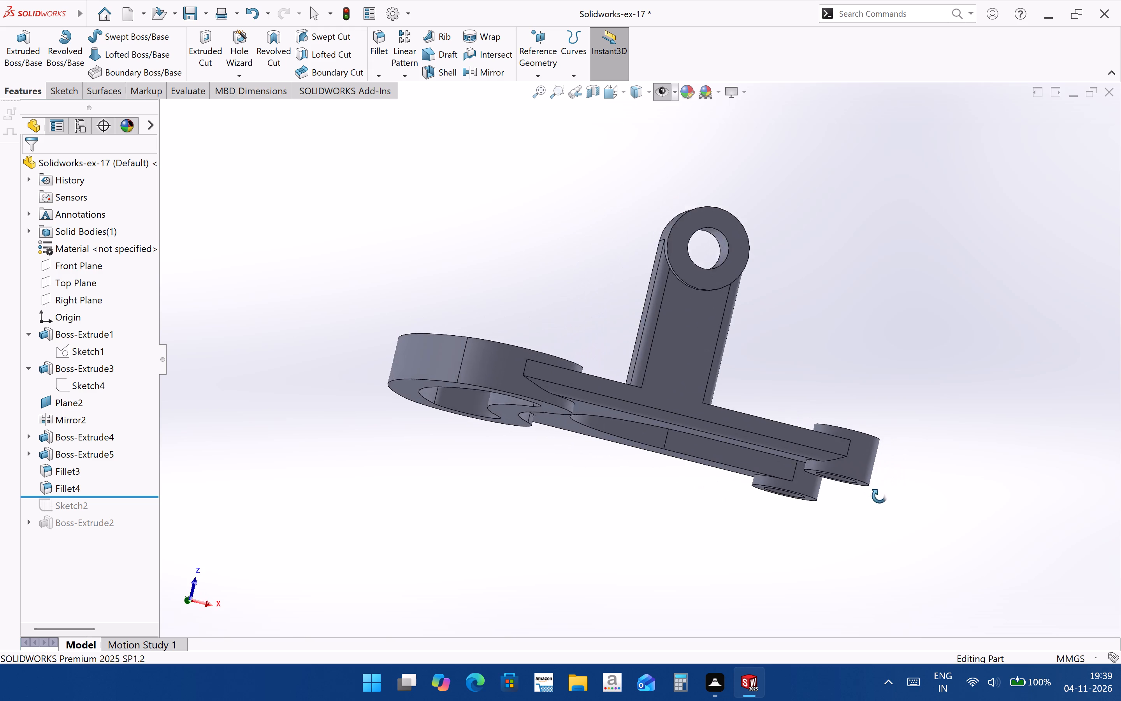
{"action": "middle_click_drag", "start_coordinate": [879, 496], "coordinate": [828, 495]}
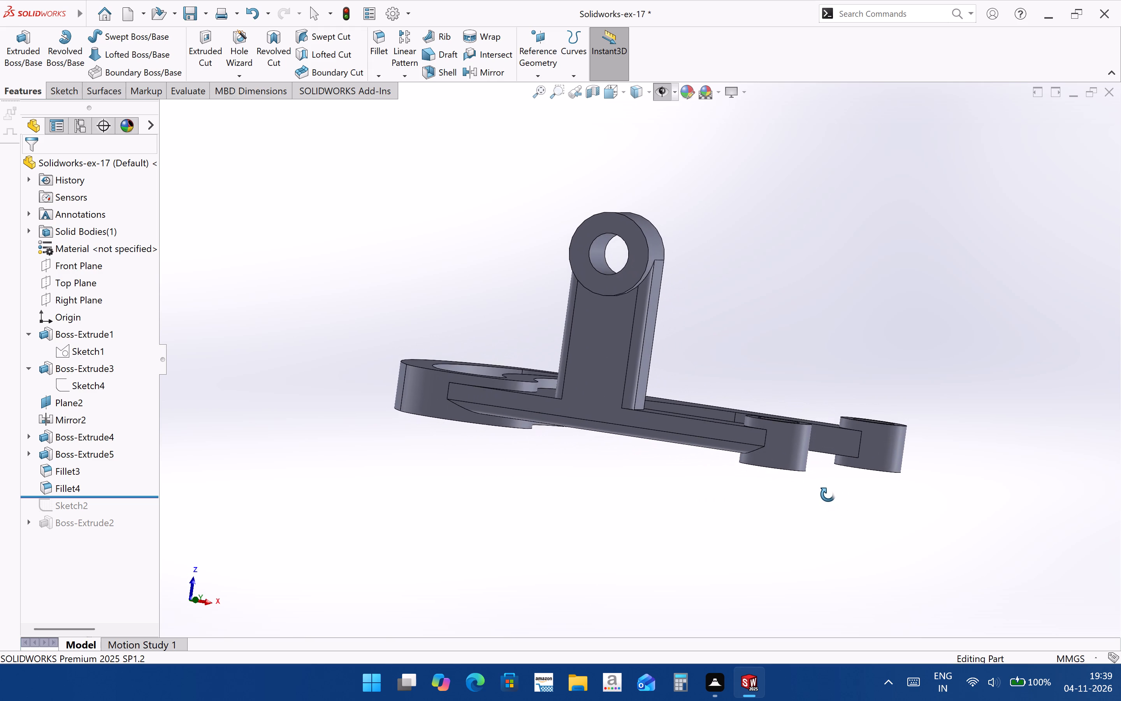
Examine the bracket's filleted arm and lug edges, the slotted ring and the end bosses from several angles.
{"action": "middle_click_drag", "start_coordinate": [828, 495], "coordinate": [656, 487]}
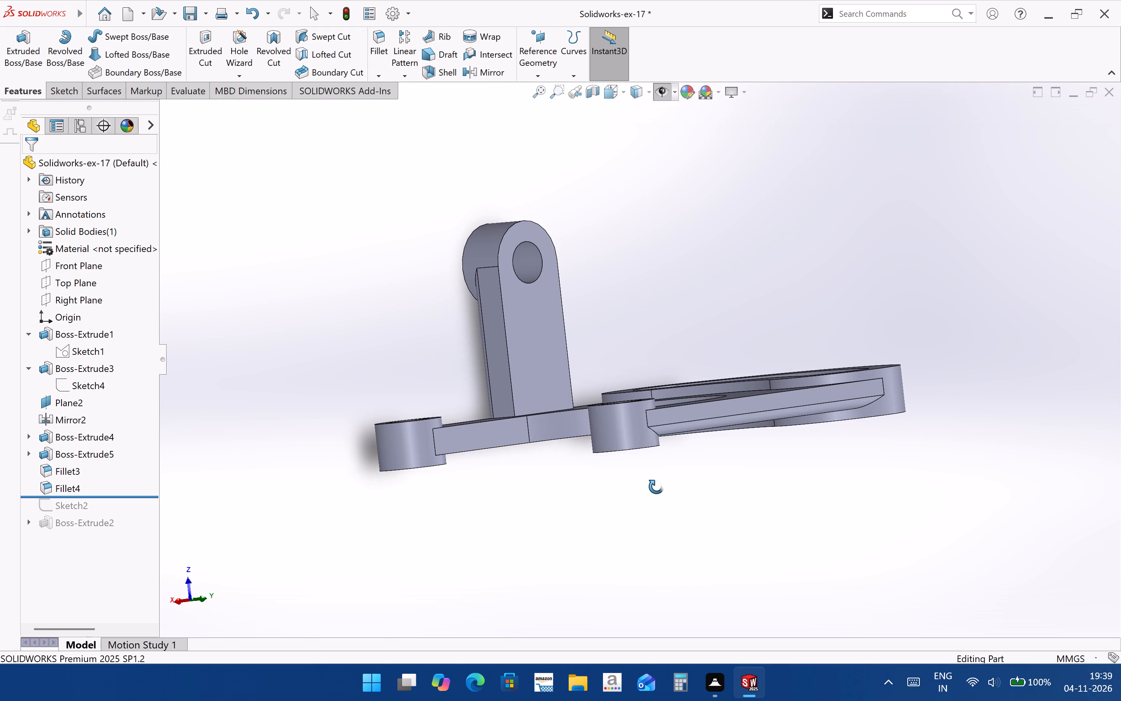
{"action": "middle_click_drag", "start_coordinate": [656, 487], "coordinate": [627, 543]}
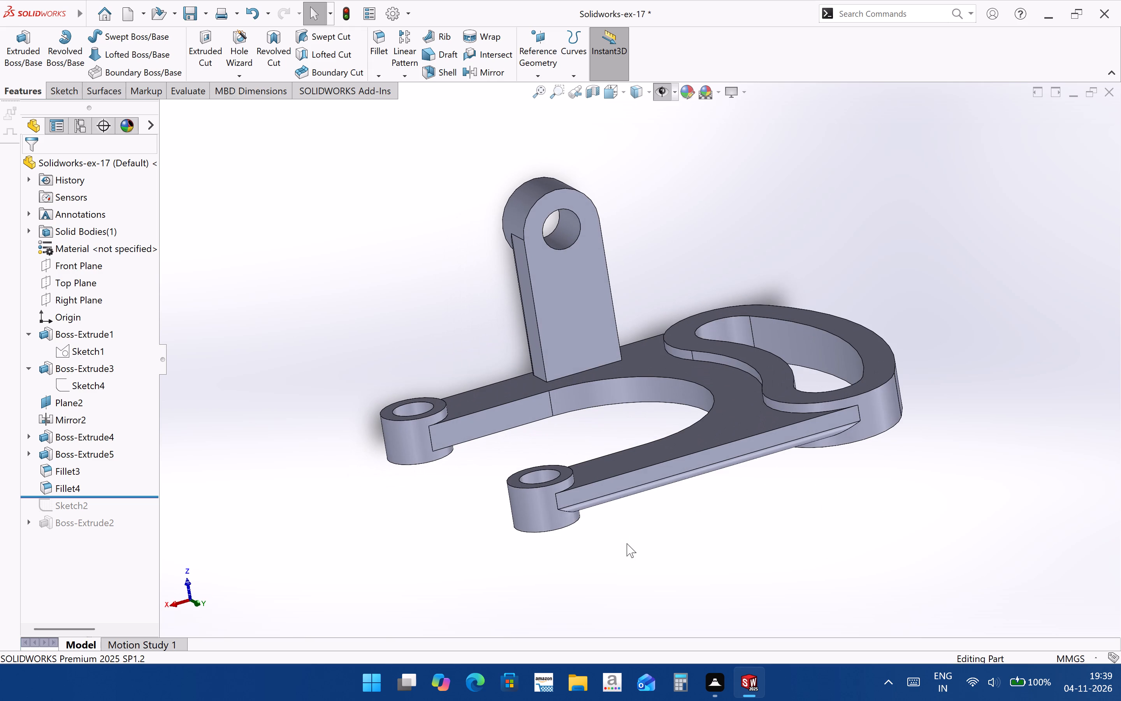
{"action": "middle_click_drag", "start_coordinate": [522, 398], "coordinate": [770, 459]}
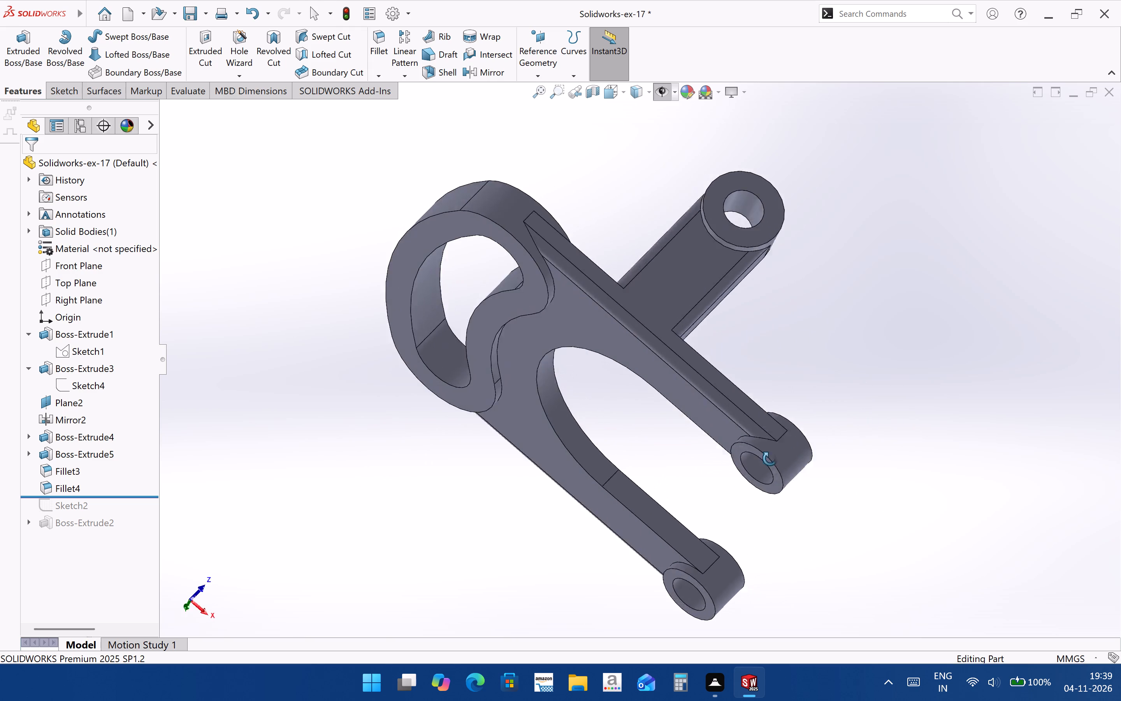
{"action": "middle_click_drag", "start_coordinate": [770, 459], "coordinate": [667, 592]}
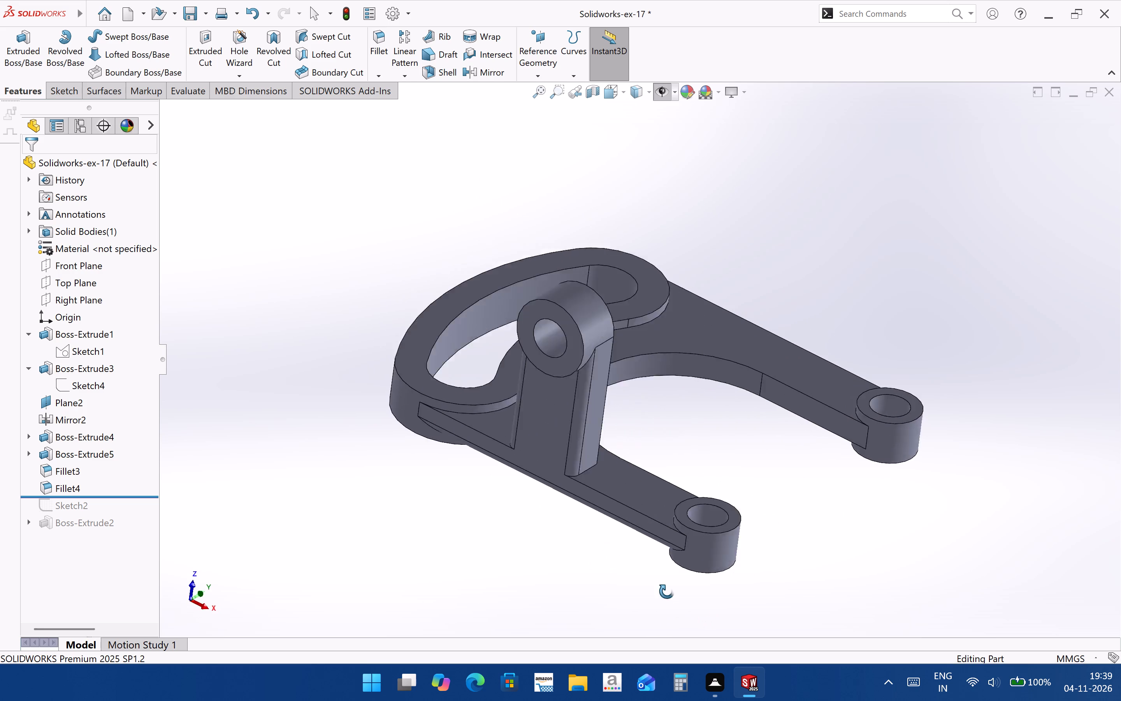
{"action": "middle_click_drag", "start_coordinate": [667, 592], "coordinate": [694, 559]}
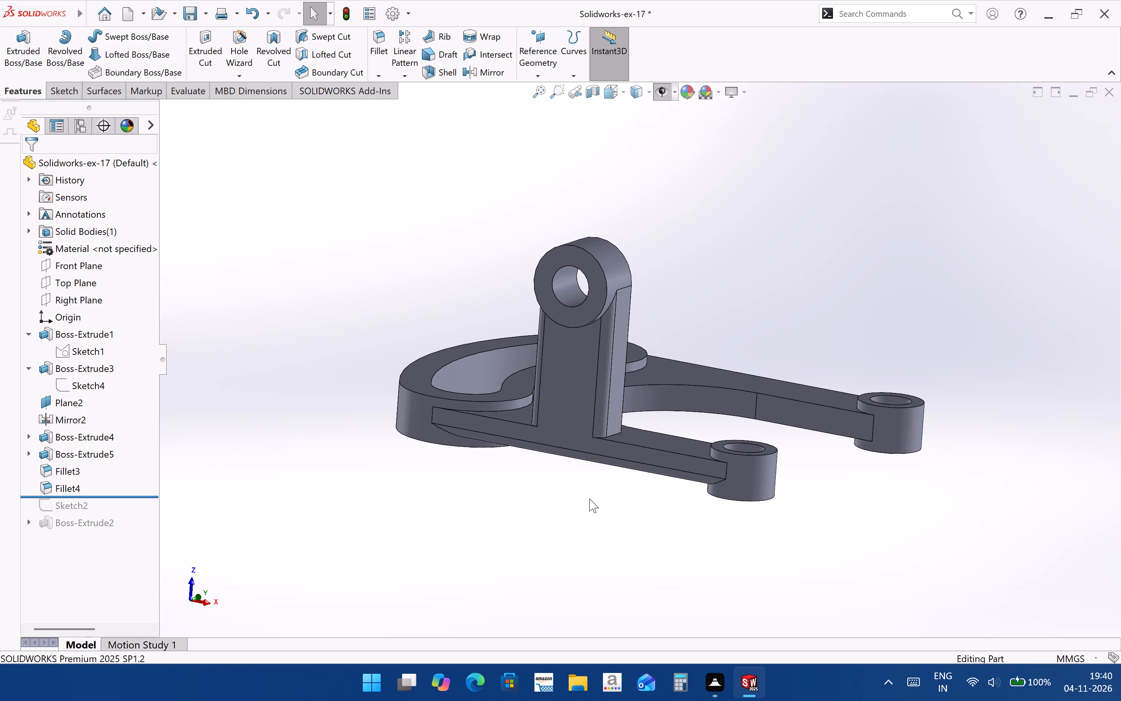
{"action": "scroll", "coordinate": [590, 388], "scroll_direction": "up", "scroll_amount": 1}
{"action": "middle_click_drag", "start_coordinate": [608, 428], "coordinate": [629, 548]}
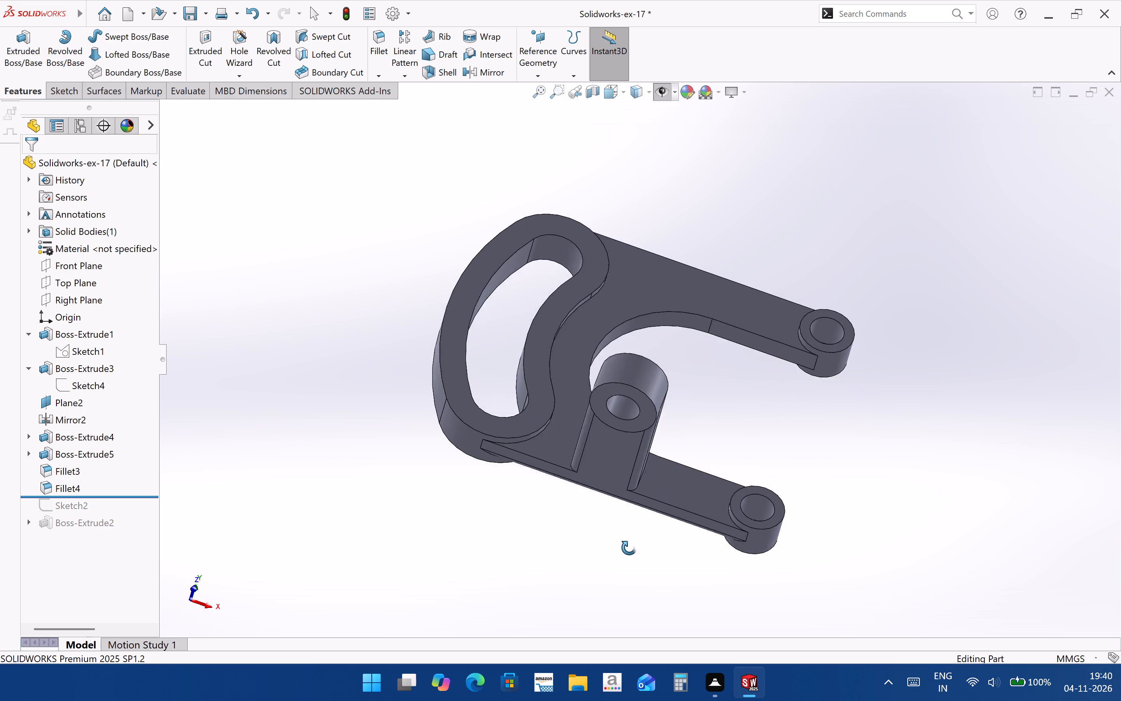
{"action": "middle_click_drag", "start_coordinate": [629, 548], "coordinate": [613, 515]}
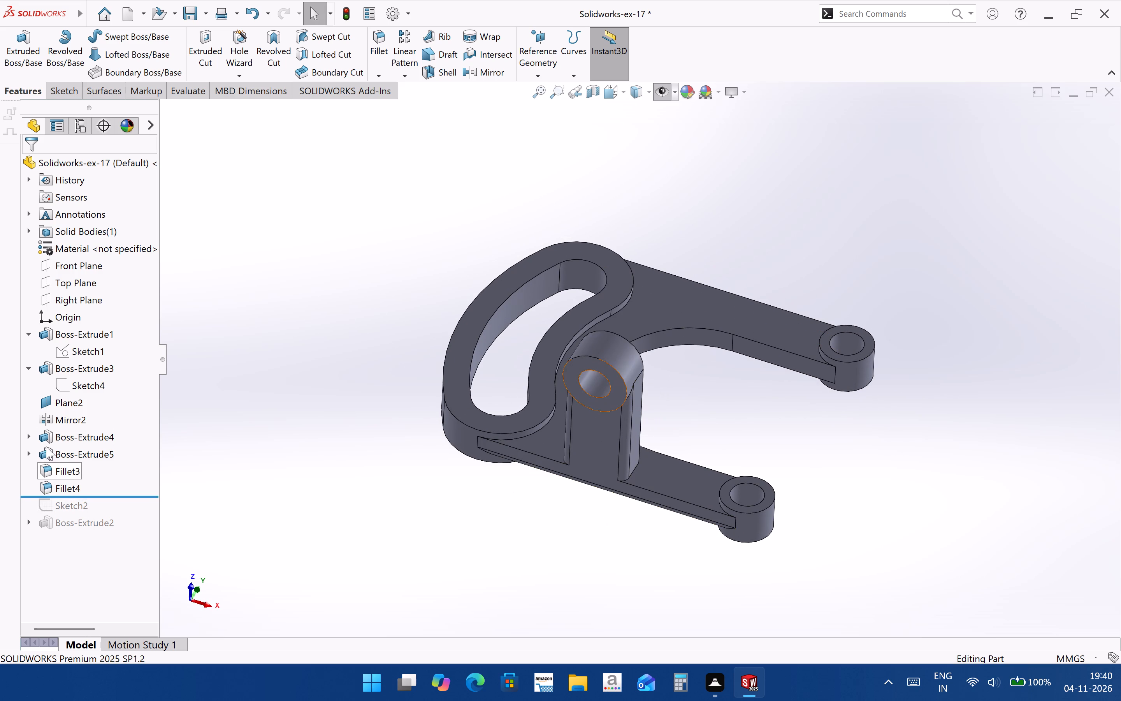
{"action": "left_click", "coordinate": [33, 455]}
{"action": "left_click", "coordinate": [33, 455]}
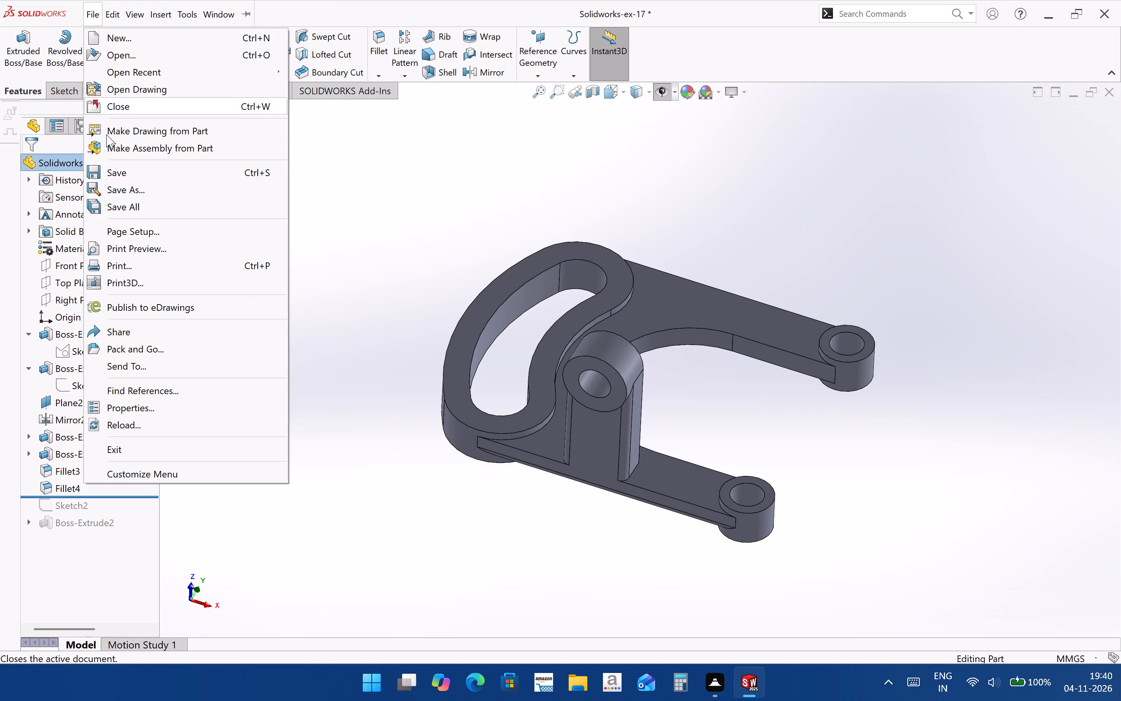
Save the bracket part under its existing file name.
{"action": "left_click", "coordinate": [117, 166]}
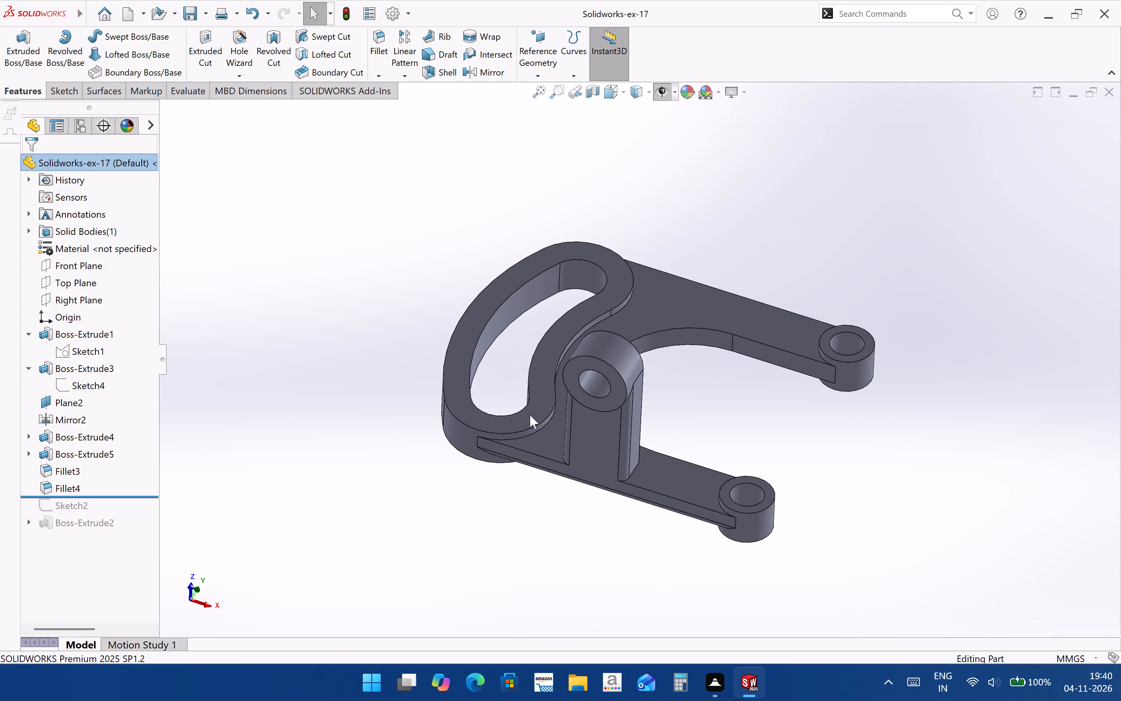
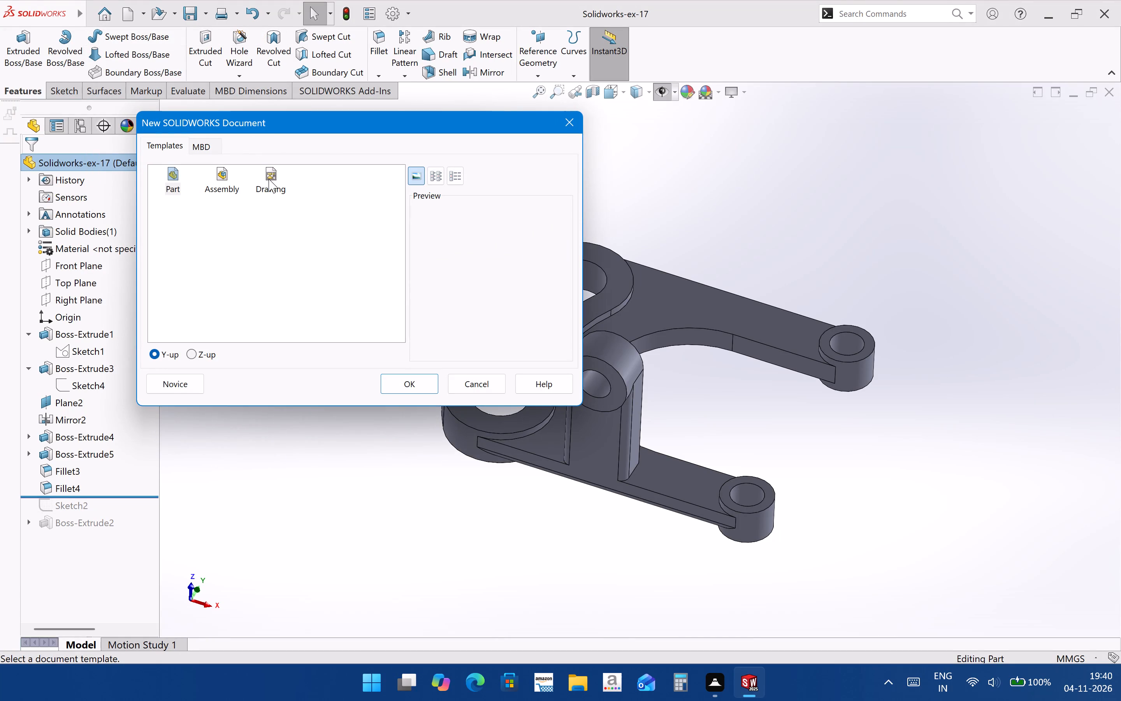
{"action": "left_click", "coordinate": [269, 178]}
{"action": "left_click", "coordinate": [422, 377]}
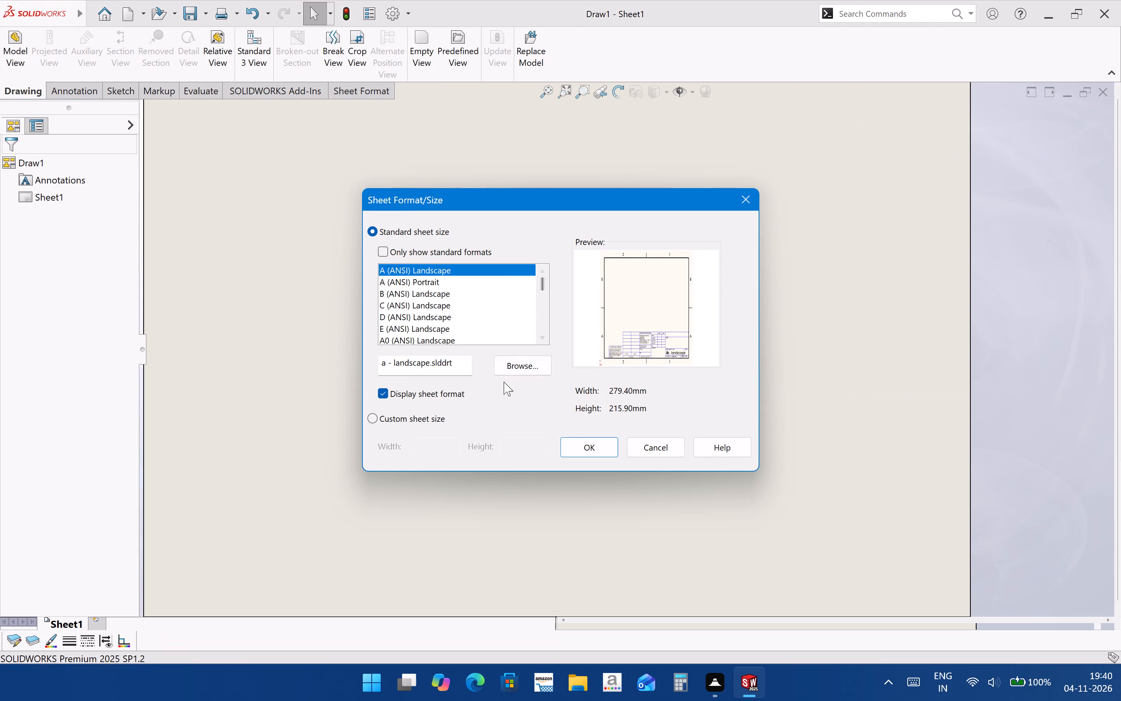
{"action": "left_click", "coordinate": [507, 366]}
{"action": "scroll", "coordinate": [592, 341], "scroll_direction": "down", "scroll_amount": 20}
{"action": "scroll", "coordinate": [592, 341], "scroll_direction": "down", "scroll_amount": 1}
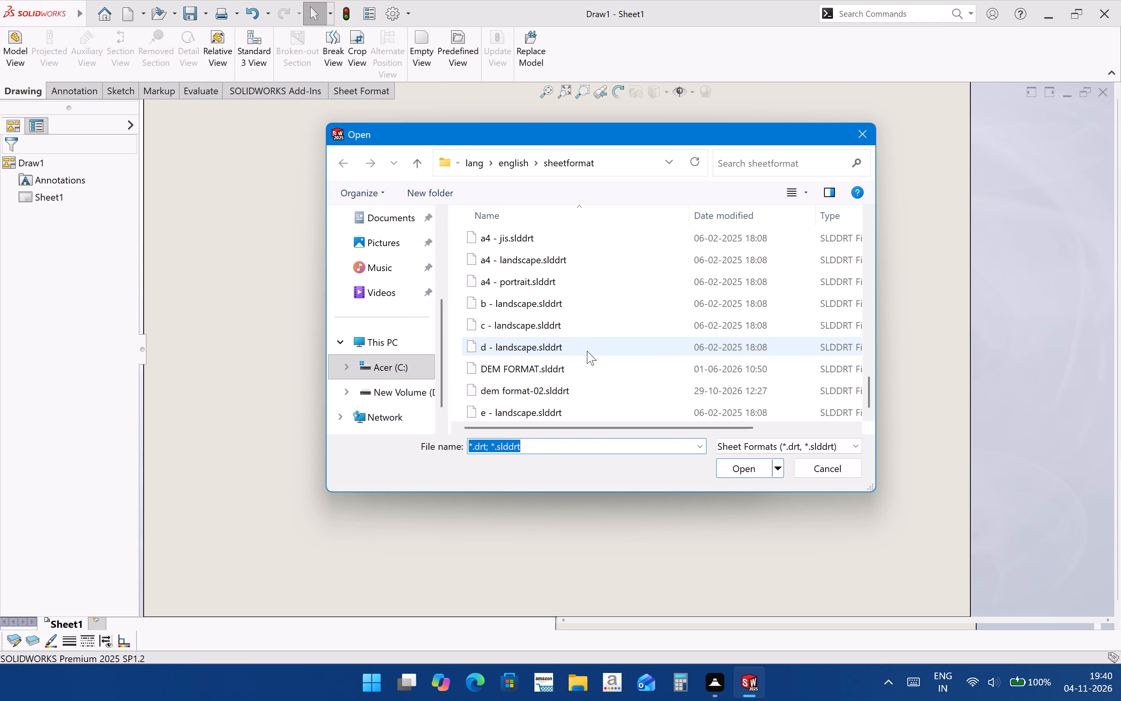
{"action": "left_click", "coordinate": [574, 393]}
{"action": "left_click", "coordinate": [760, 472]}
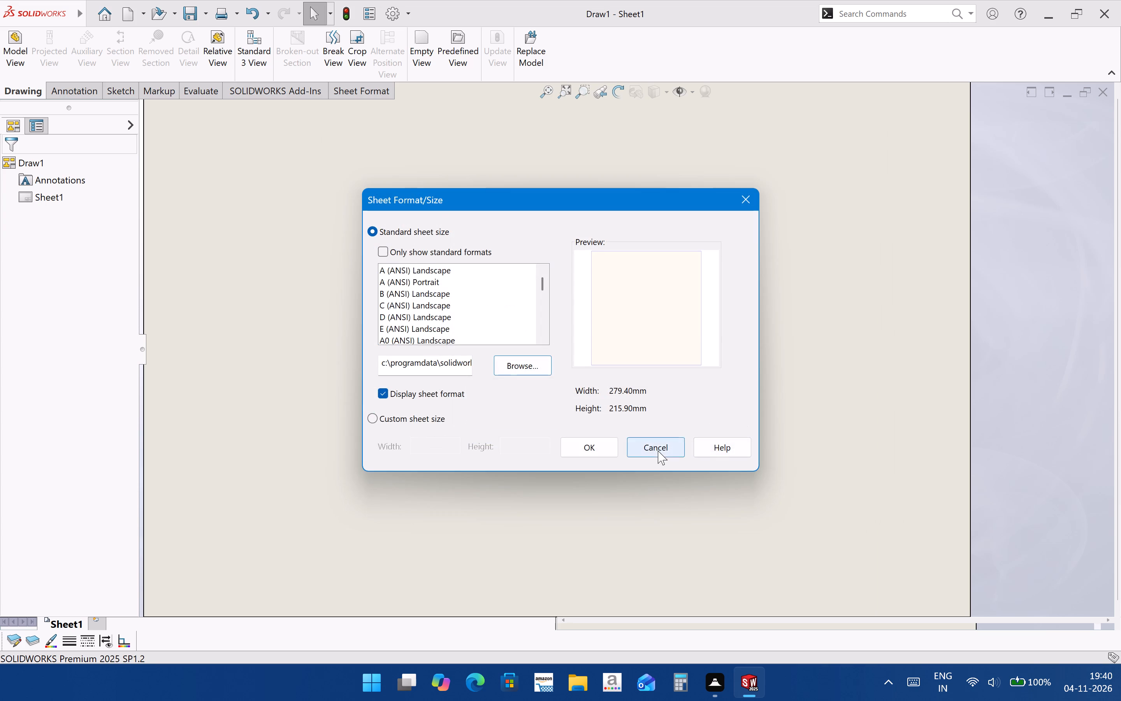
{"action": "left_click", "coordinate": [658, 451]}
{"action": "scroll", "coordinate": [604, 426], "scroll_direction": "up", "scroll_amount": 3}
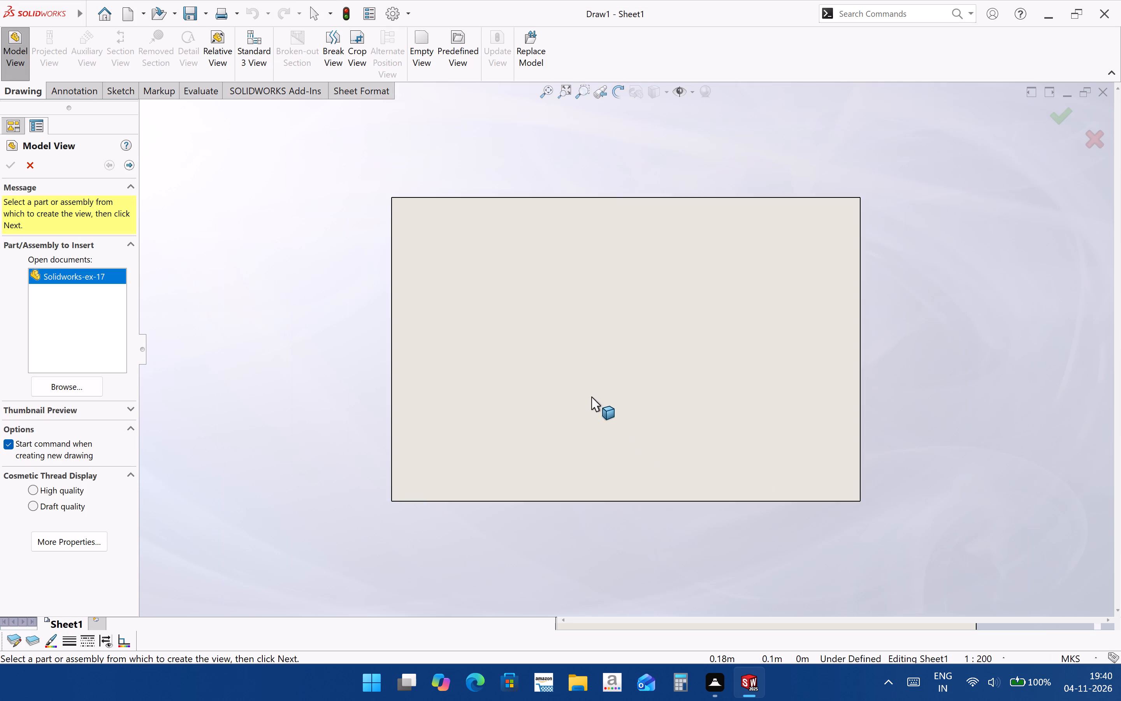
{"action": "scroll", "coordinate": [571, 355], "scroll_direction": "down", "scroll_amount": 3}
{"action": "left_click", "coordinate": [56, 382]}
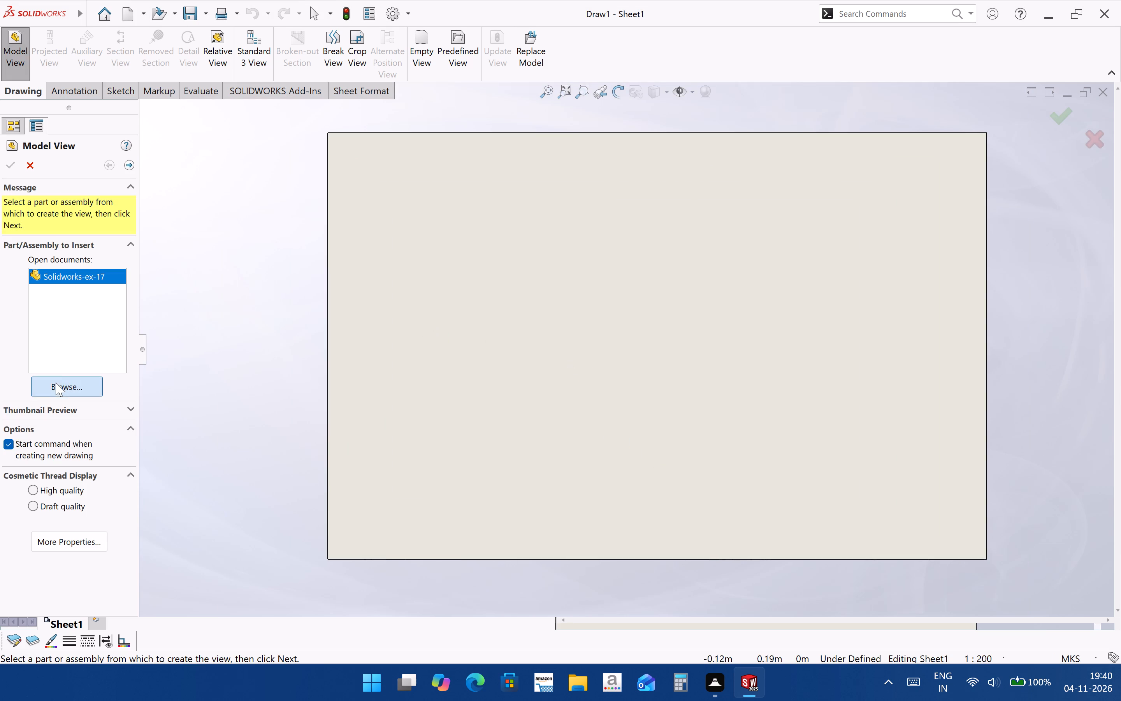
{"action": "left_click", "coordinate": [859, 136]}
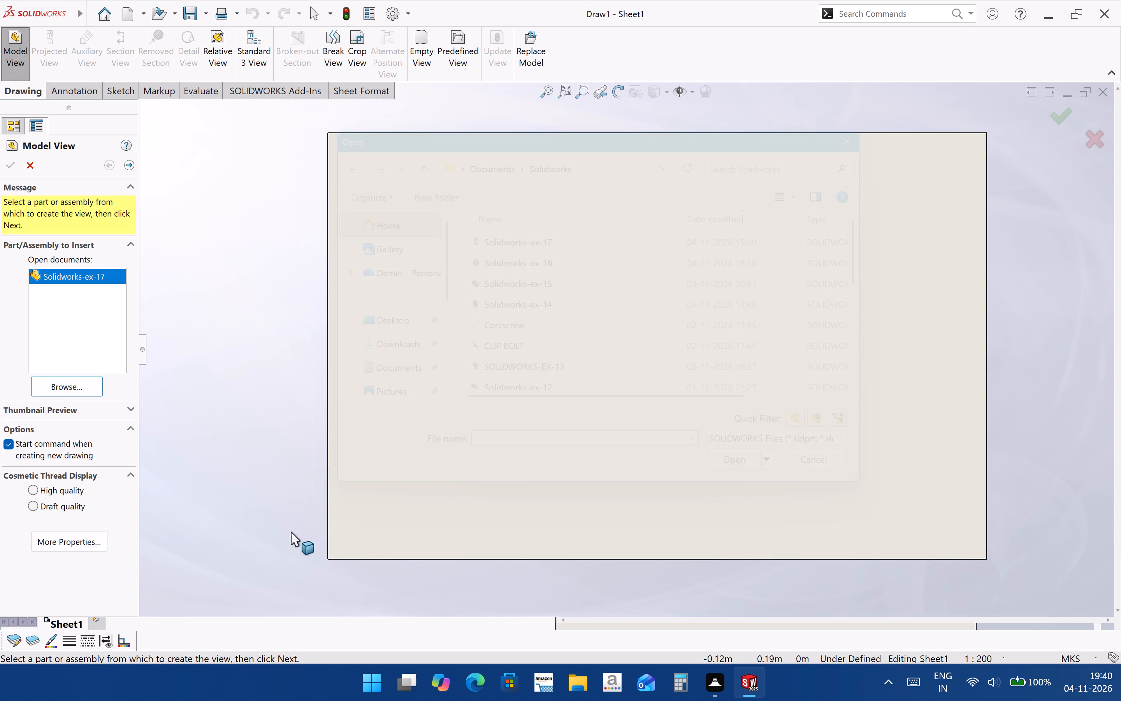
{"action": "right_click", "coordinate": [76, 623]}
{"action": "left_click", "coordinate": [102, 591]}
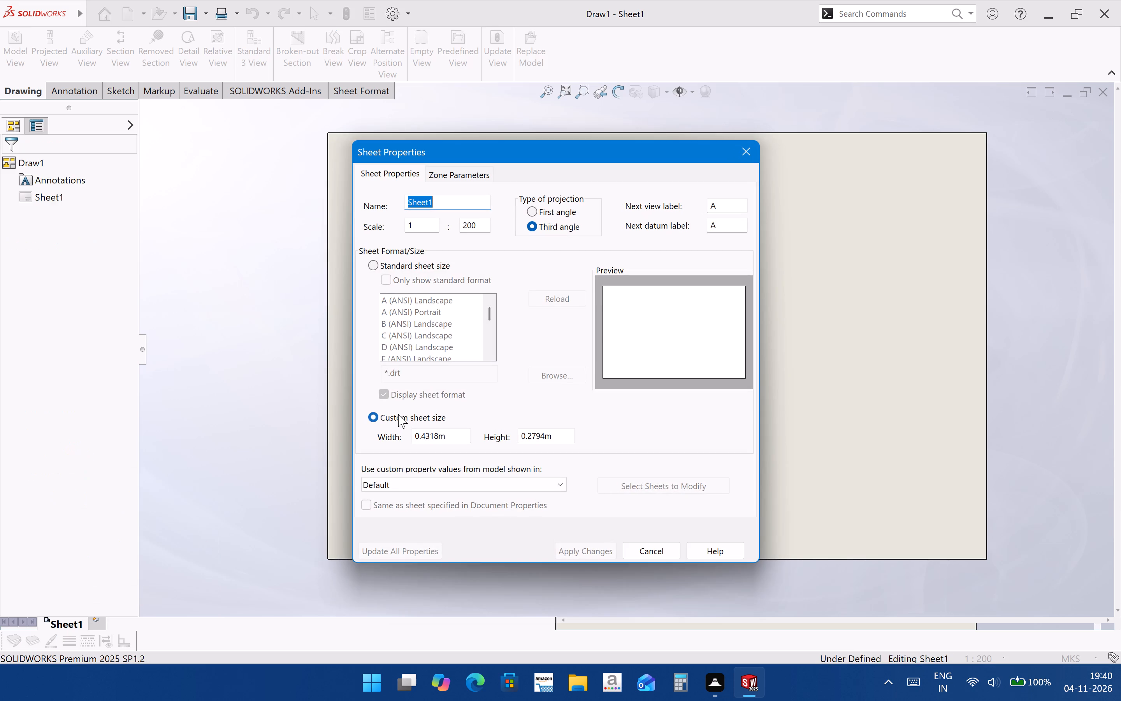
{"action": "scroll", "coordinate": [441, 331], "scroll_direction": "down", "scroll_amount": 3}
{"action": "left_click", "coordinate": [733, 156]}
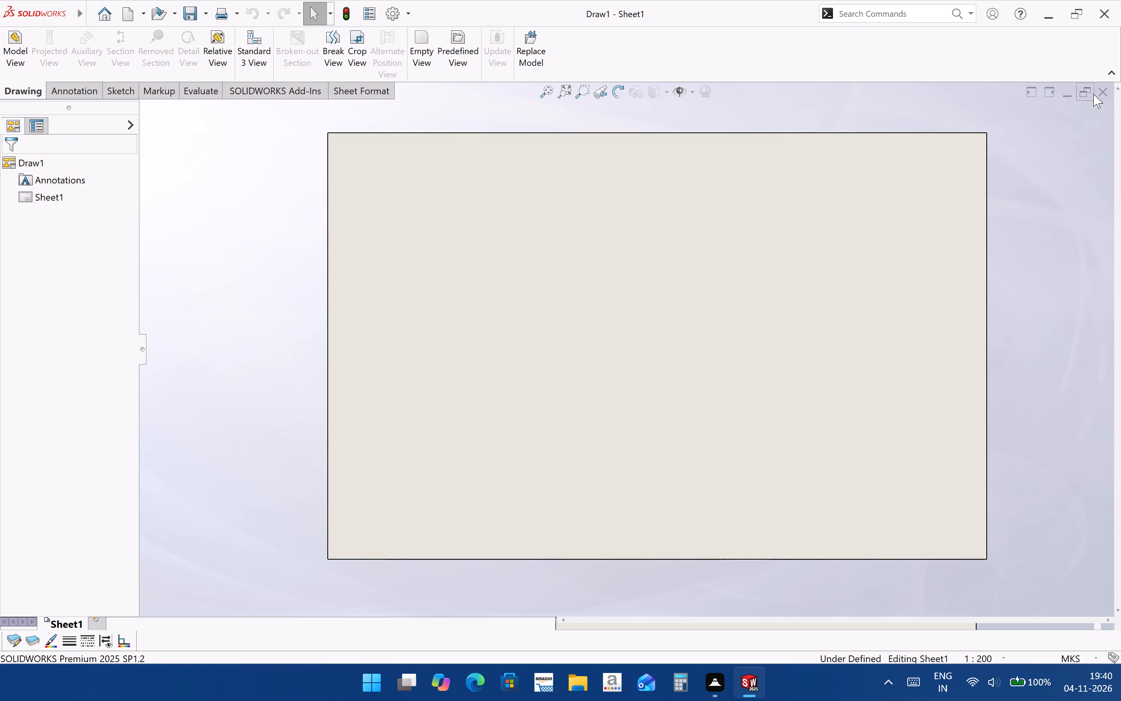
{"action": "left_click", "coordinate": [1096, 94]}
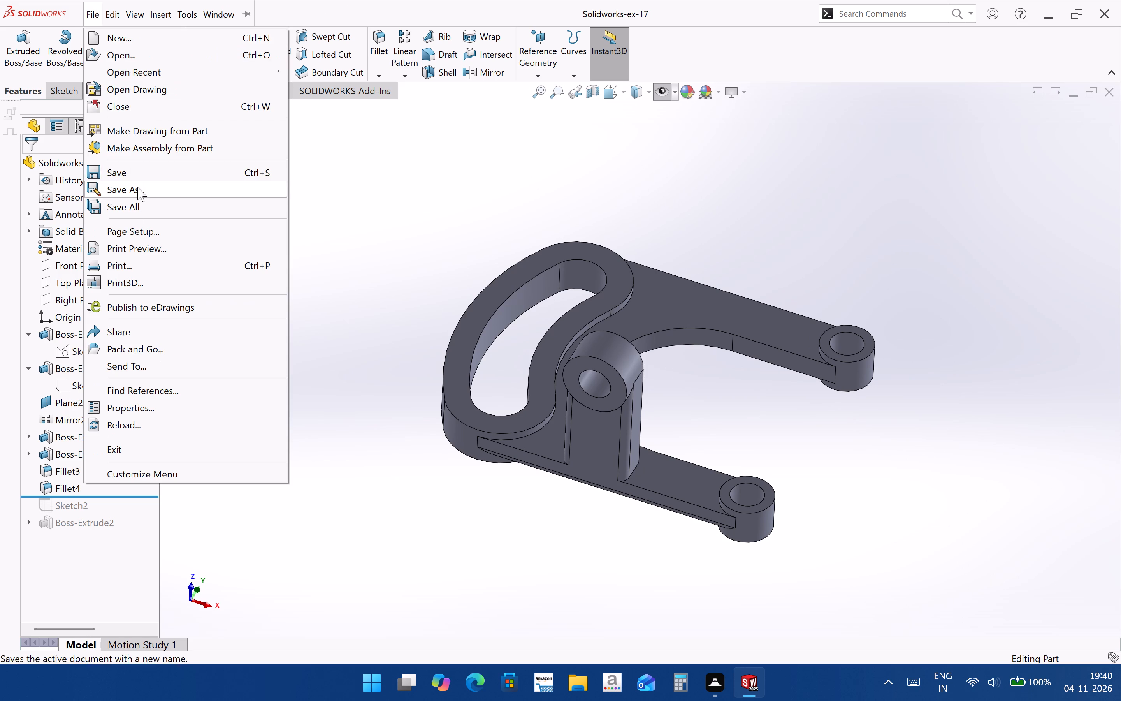
Create a new drawing document using the dem format-02.slddrt sheet format.
{"action": "left_click", "coordinate": [144, 39]}
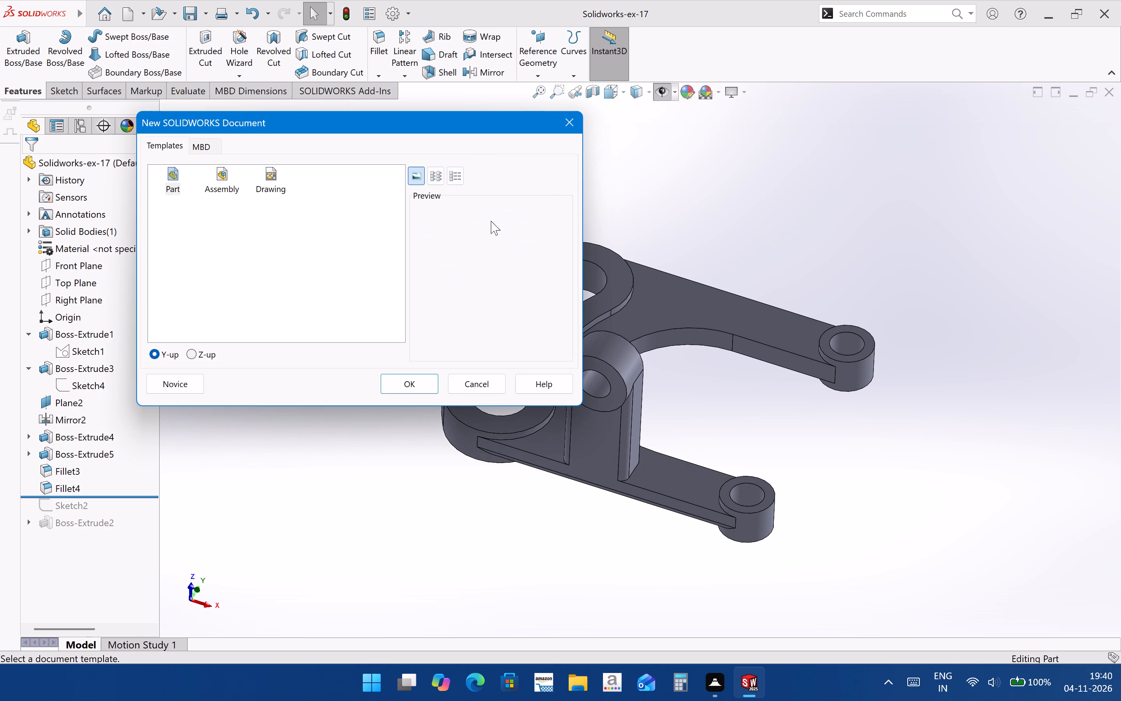
{"action": "left_click", "coordinate": [253, 172]}
{"action": "left_click", "coordinate": [262, 176]}
{"action": "left_click", "coordinate": [410, 380]}
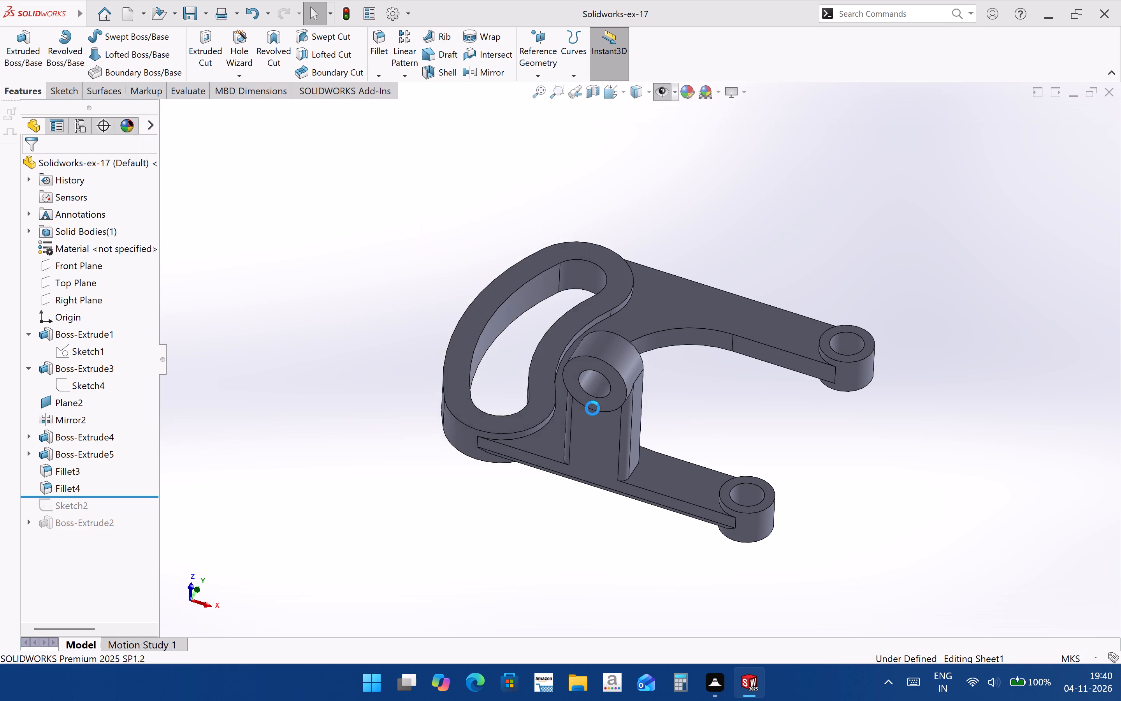
{"action": "left_click", "coordinate": [511, 370]}
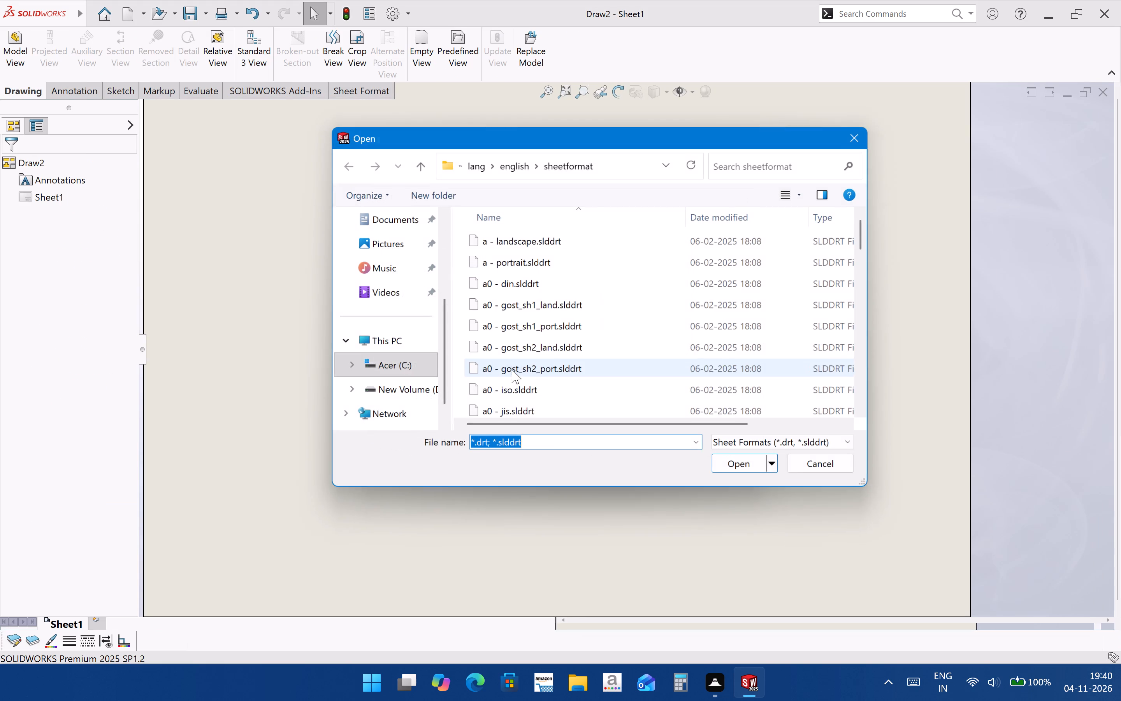
{"action": "scroll", "coordinate": [514, 370], "scroll_direction": "down", "scroll_amount": 20}
{"action": "scroll", "coordinate": [514, 370], "scroll_direction": "down", "scroll_amount": 4}
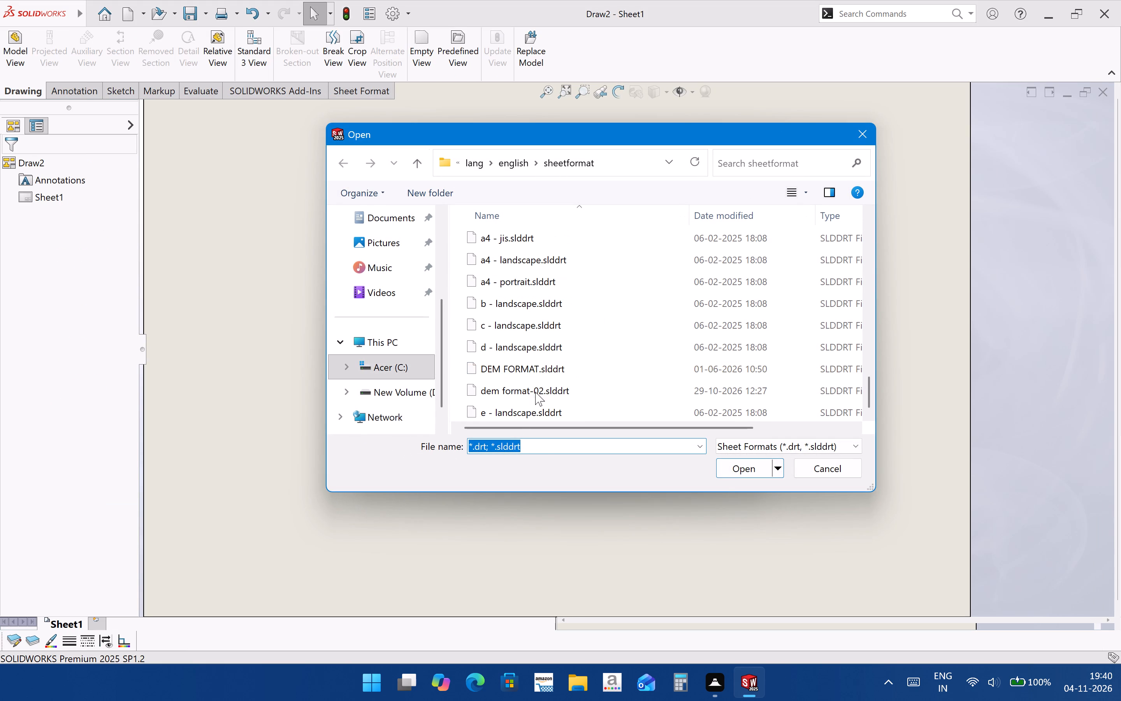
{"action": "left_click", "coordinate": [536, 388]}
{"action": "left_click", "coordinate": [735, 466]}
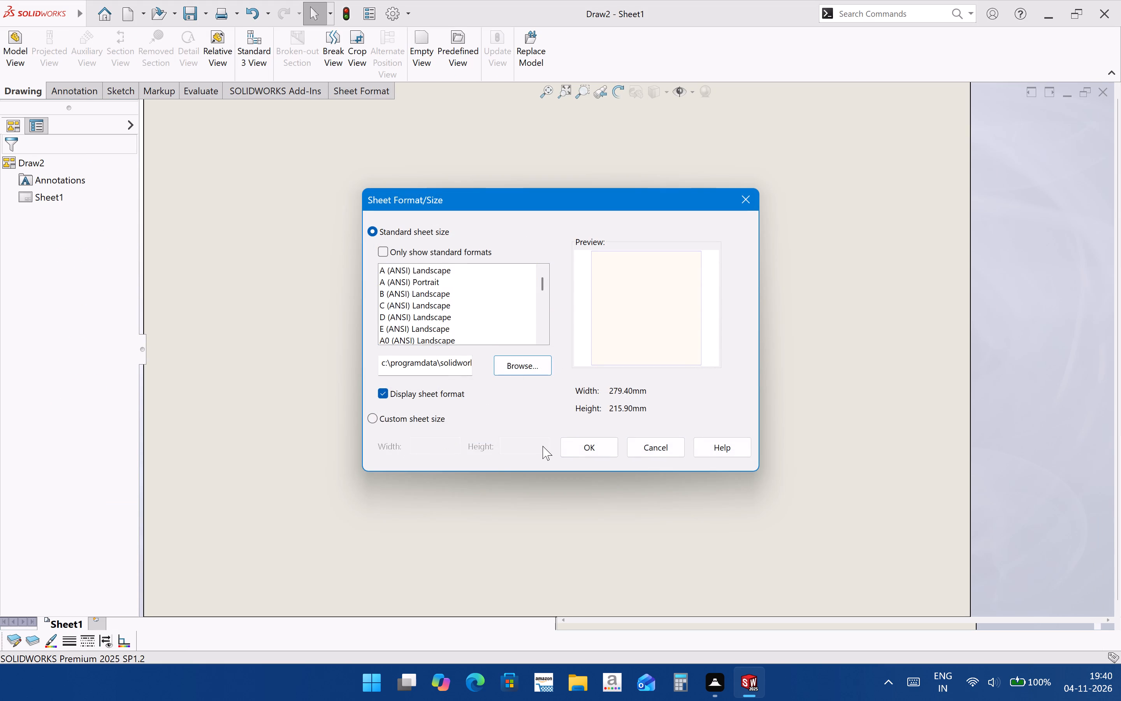
{"action": "left_click", "coordinate": [566, 447]}
Place a base view of Solidworks-ex-17 near the middle of the sheet, showing the forked outline face-on.
{"action": "scroll", "coordinate": [641, 469], "scroll_direction": "up", "scroll_amount": 2}
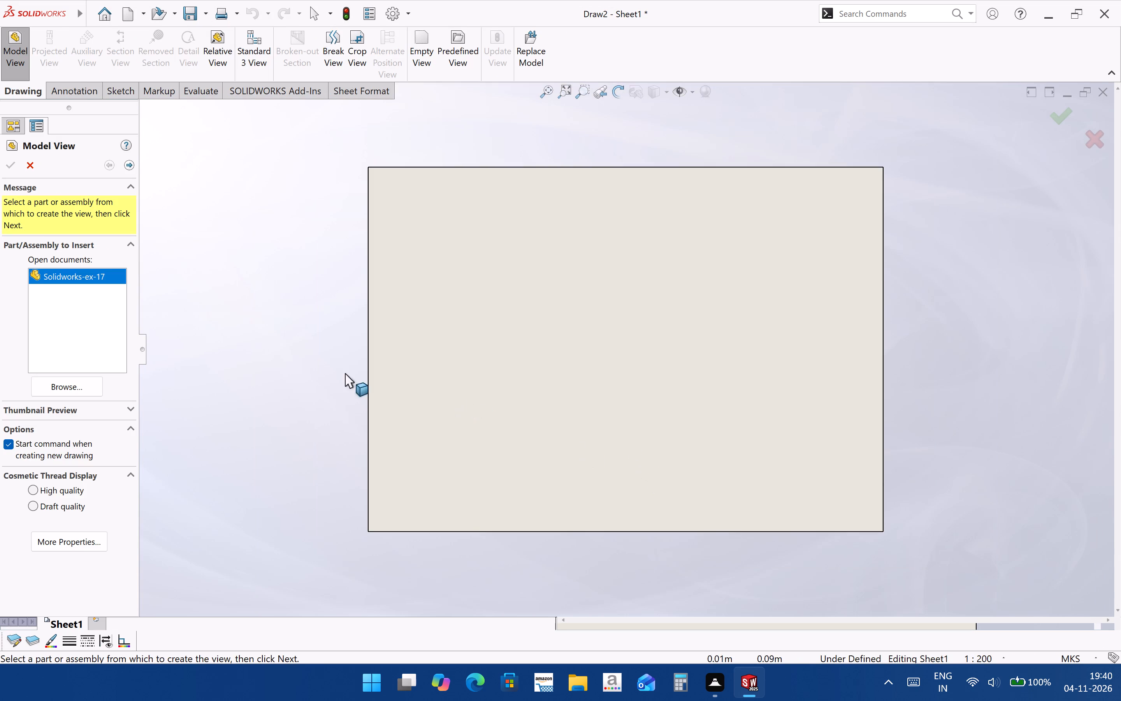
{"action": "double_click", "coordinate": [90, 277]}
{"action": "left_click", "coordinate": [573, 338]}
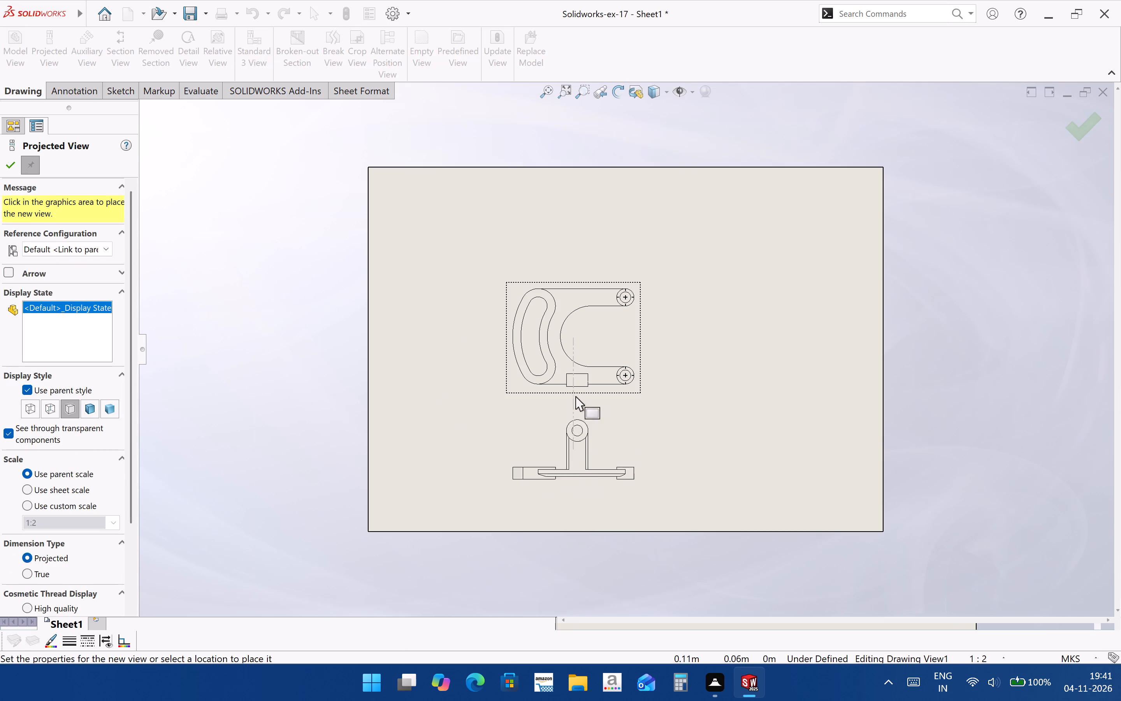
Project a view directly below the base view, using a custom scale of 1:2.
{"action": "scroll", "coordinate": [582, 338], "scroll_direction": "down", "scroll_amount": 1}
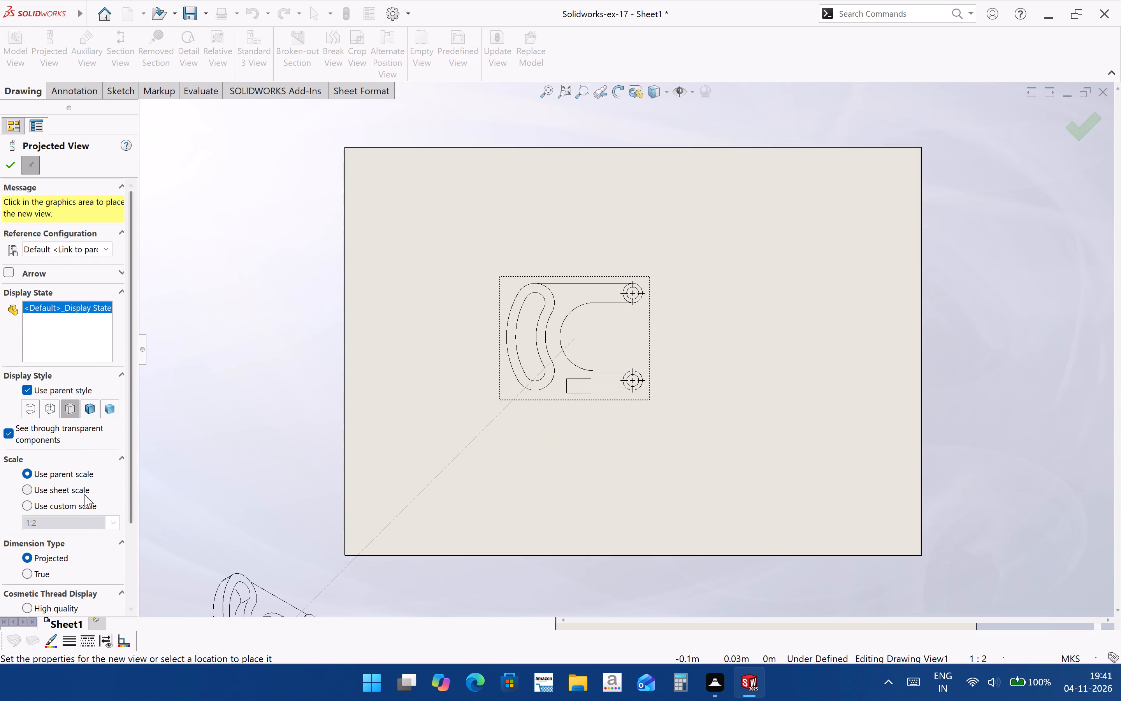
{"action": "left_click", "coordinate": [80, 511]}
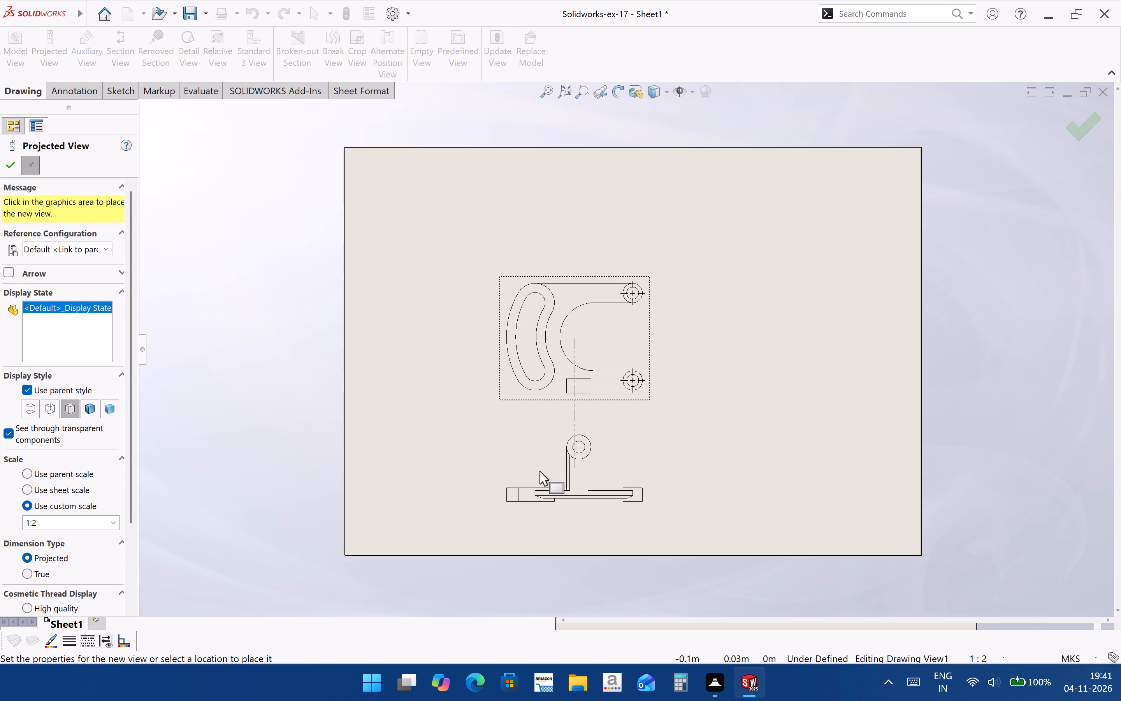
{"action": "middle_click", "coordinate": [540, 471]}
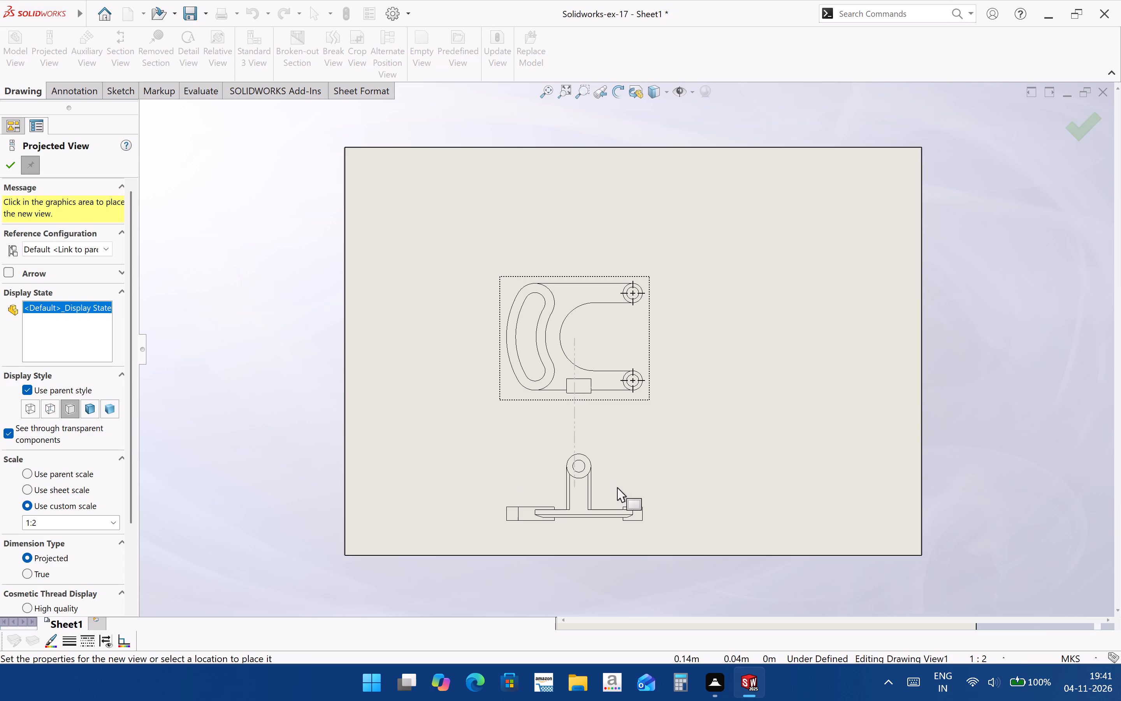
{"action": "left_click", "coordinate": [617, 487]}
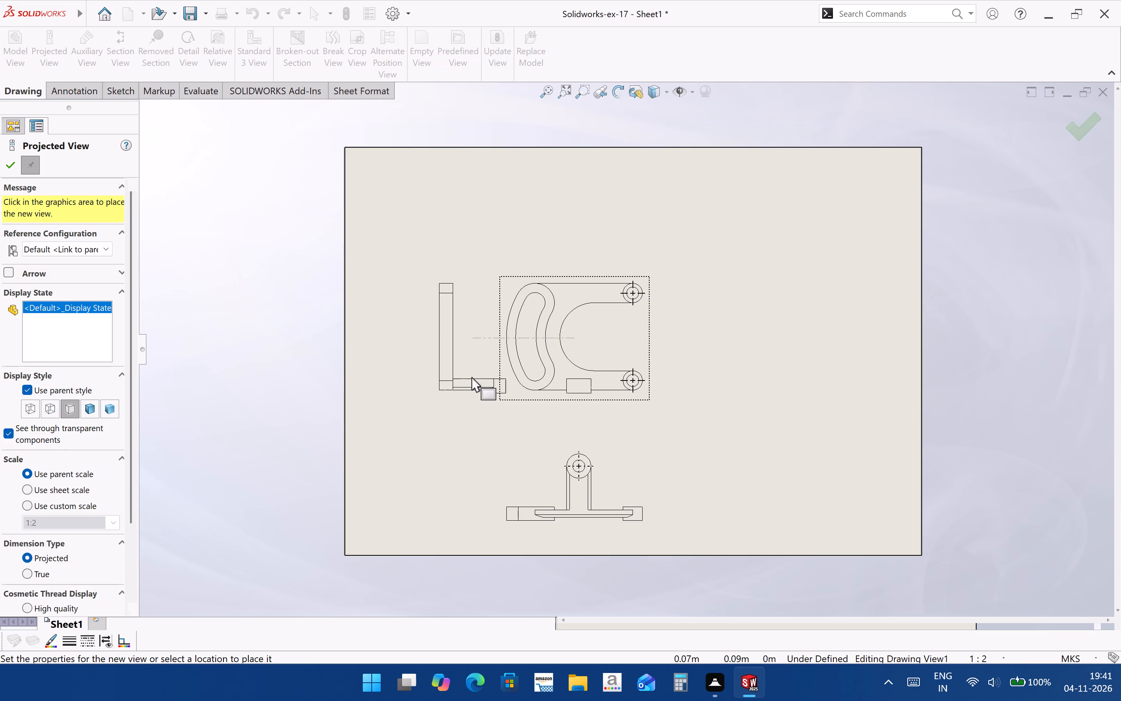
{"action": "key", "text": "Escape"}
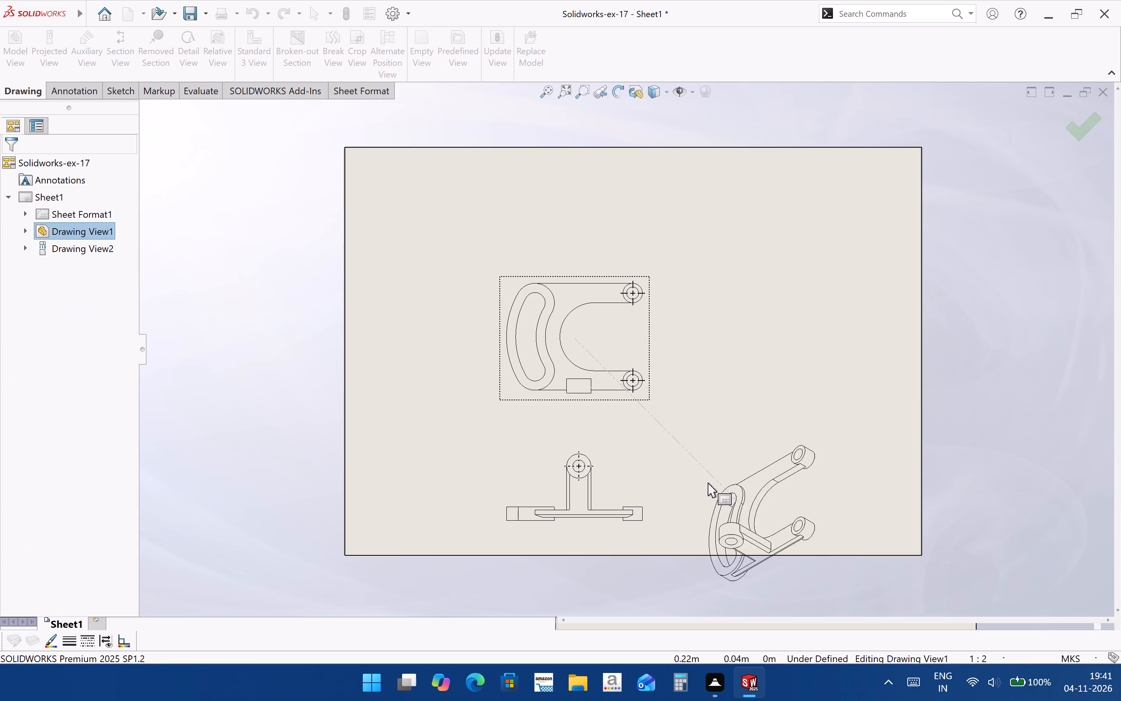
Project a side view to the right of the lower view, near the sheet's lower right corner.
{"action": "left_click", "coordinate": [620, 485]}
{"action": "left_click", "coordinate": [677, 464]}
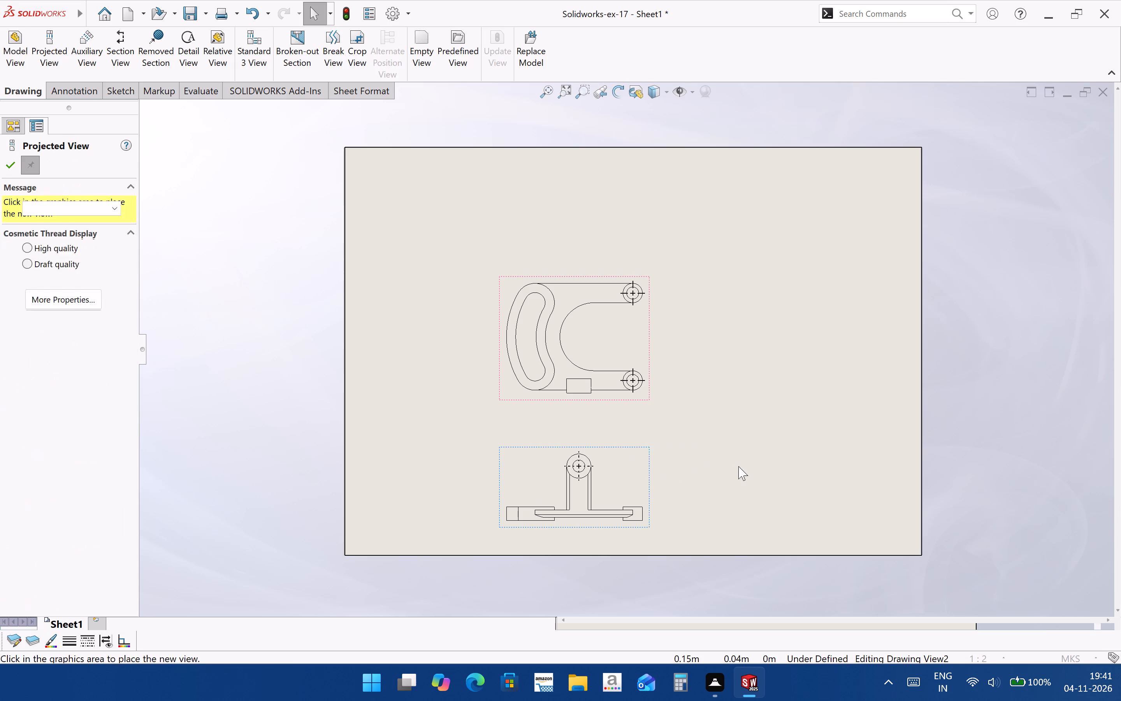
{"action": "left_click", "coordinate": [806, 472]}
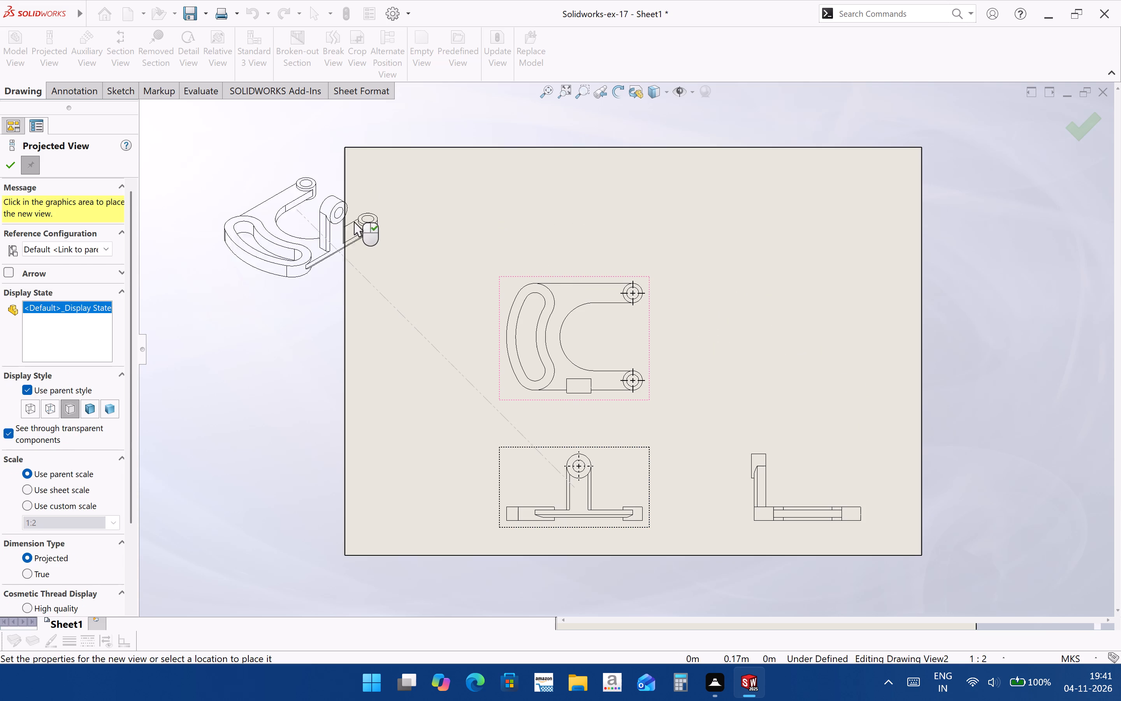
{"action": "key", "text": "Escape"}
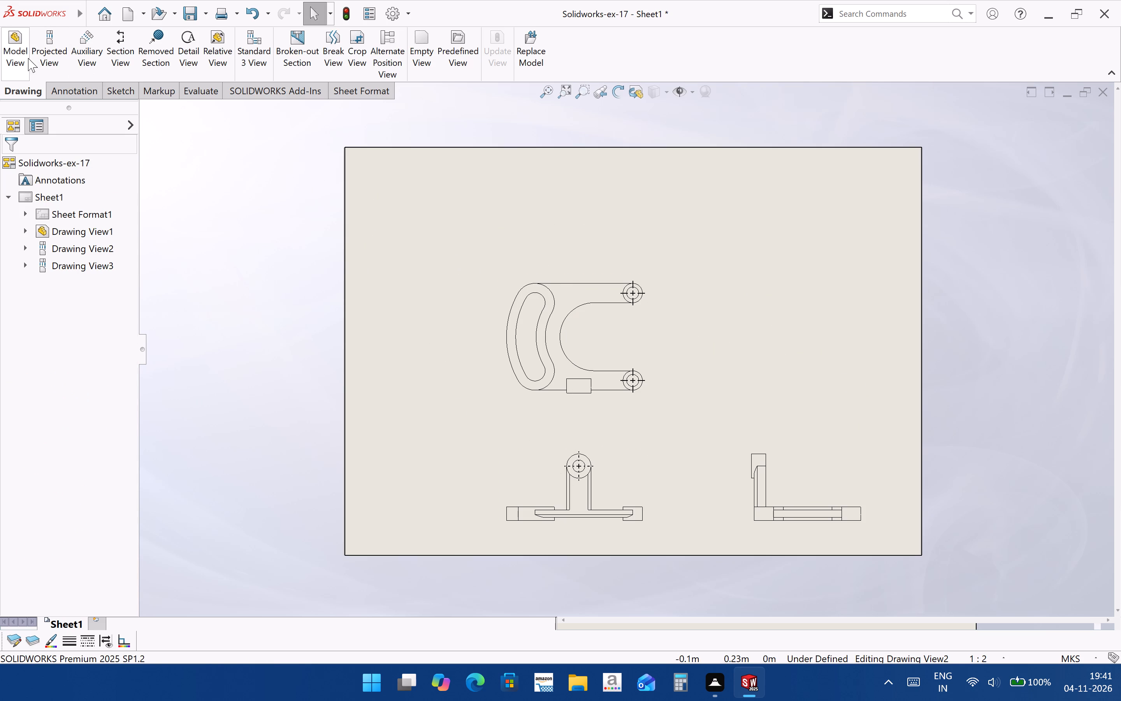
Insert an isometric model view of Solidworks-ex-17 in the upper right area of the sheet, above the side view.
{"action": "left_click", "coordinate": [28, 58]}
{"action": "double_click", "coordinate": [91, 277]}
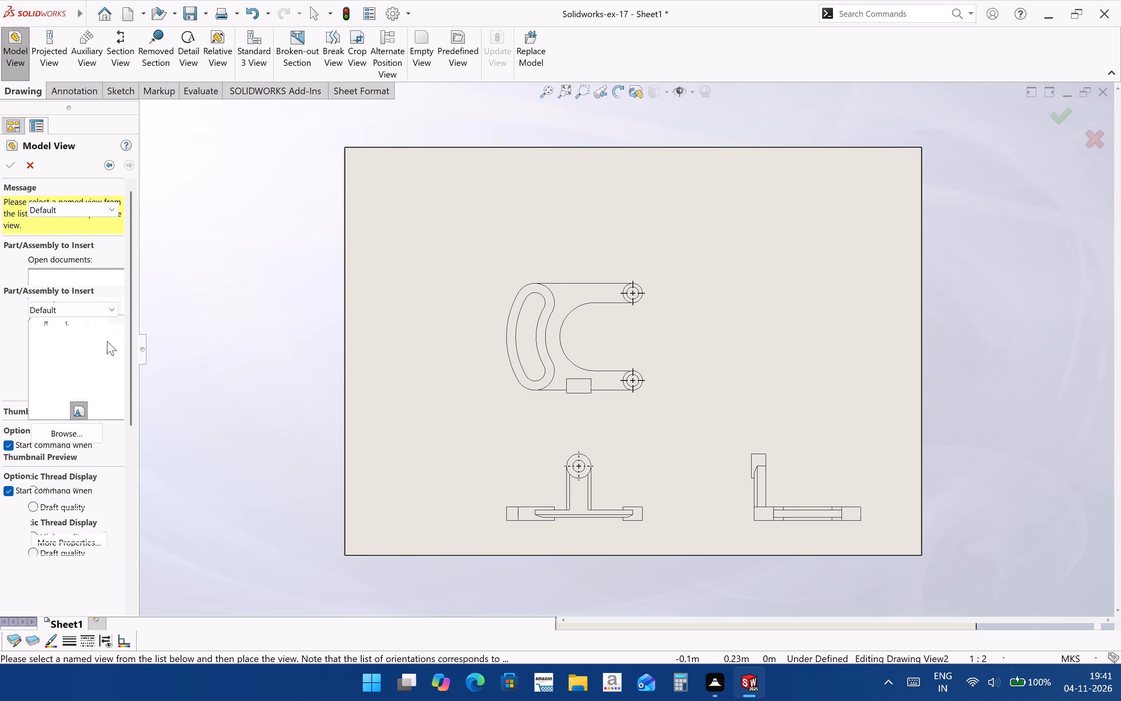
{"action": "left_click", "coordinate": [103, 386]}
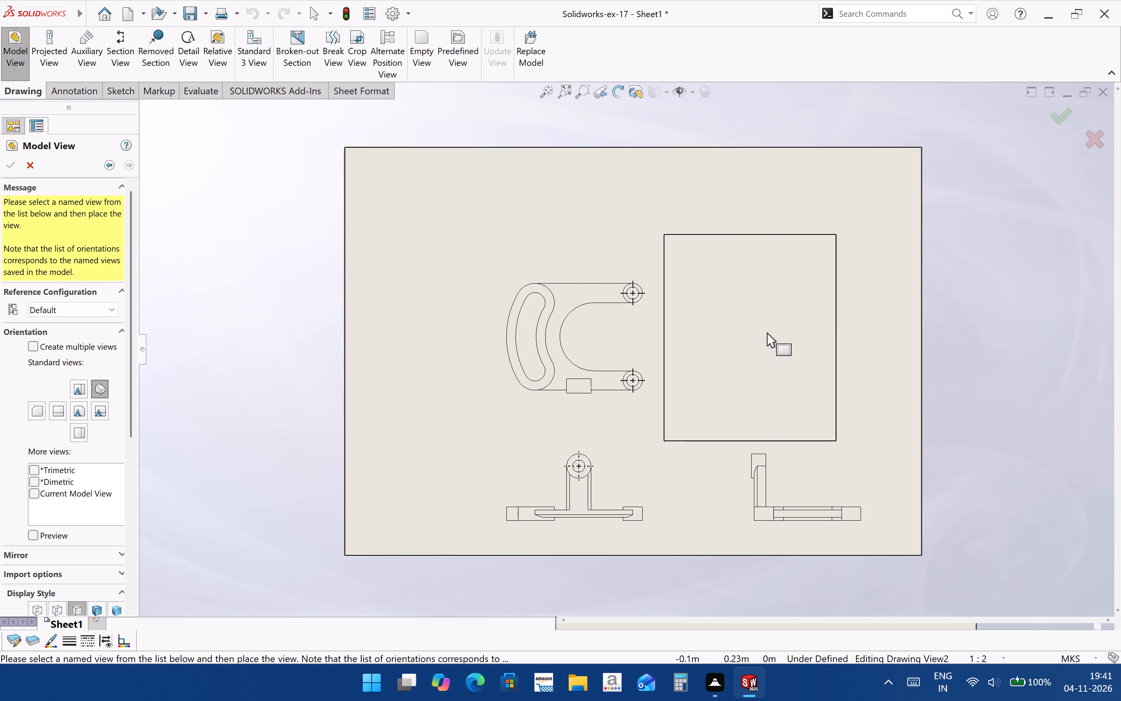
{"action": "left_click", "coordinate": [795, 304]}
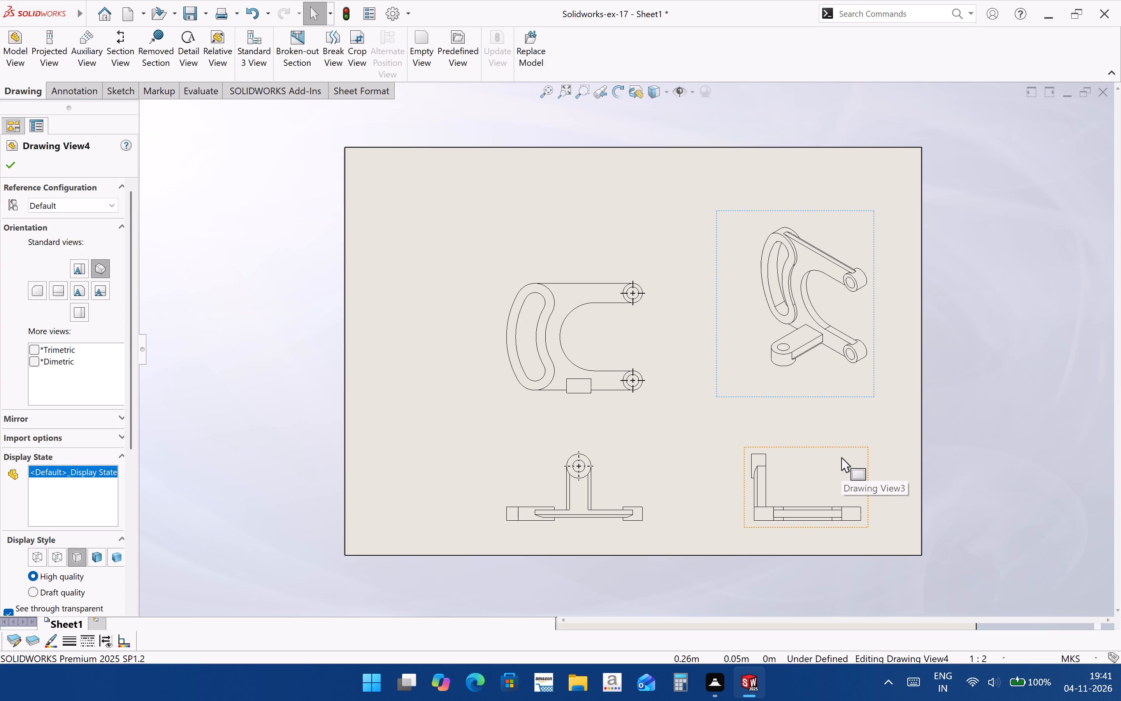
Rotate the isometric view by about -117.55 degrees so that the bracket's lug stands upright.
{"action": "left_click", "coordinate": [608, 94]}
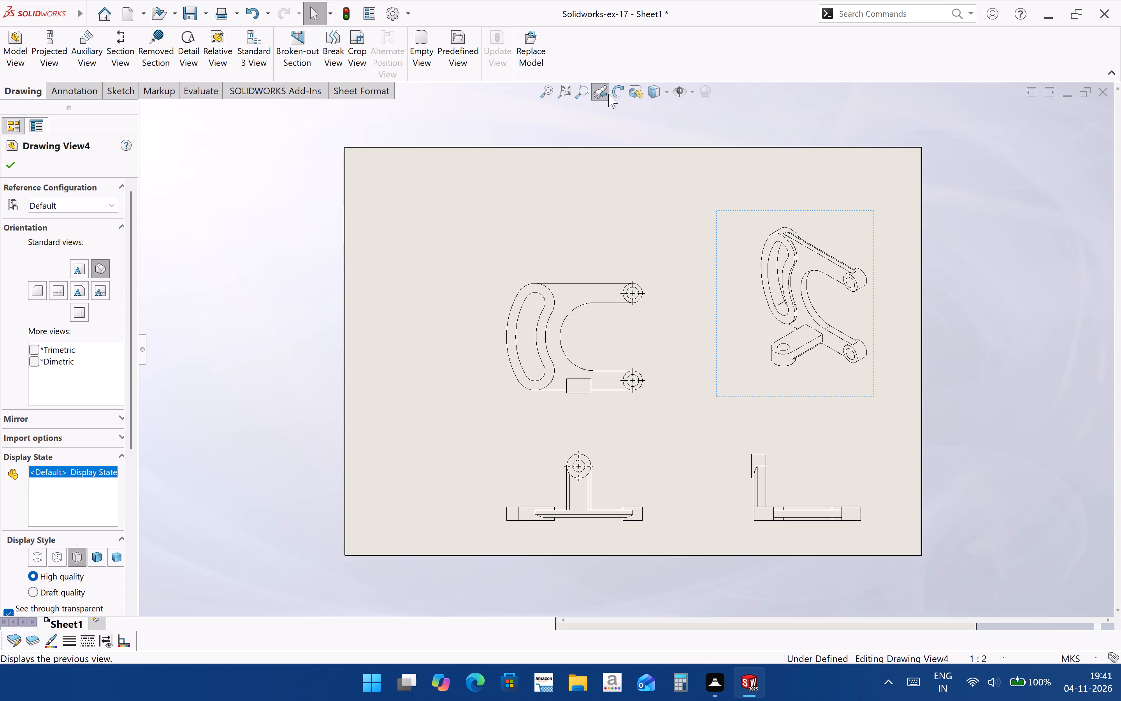
{"action": "left_click", "coordinate": [615, 92]}
{"action": "left_click", "coordinate": [285, 40]}
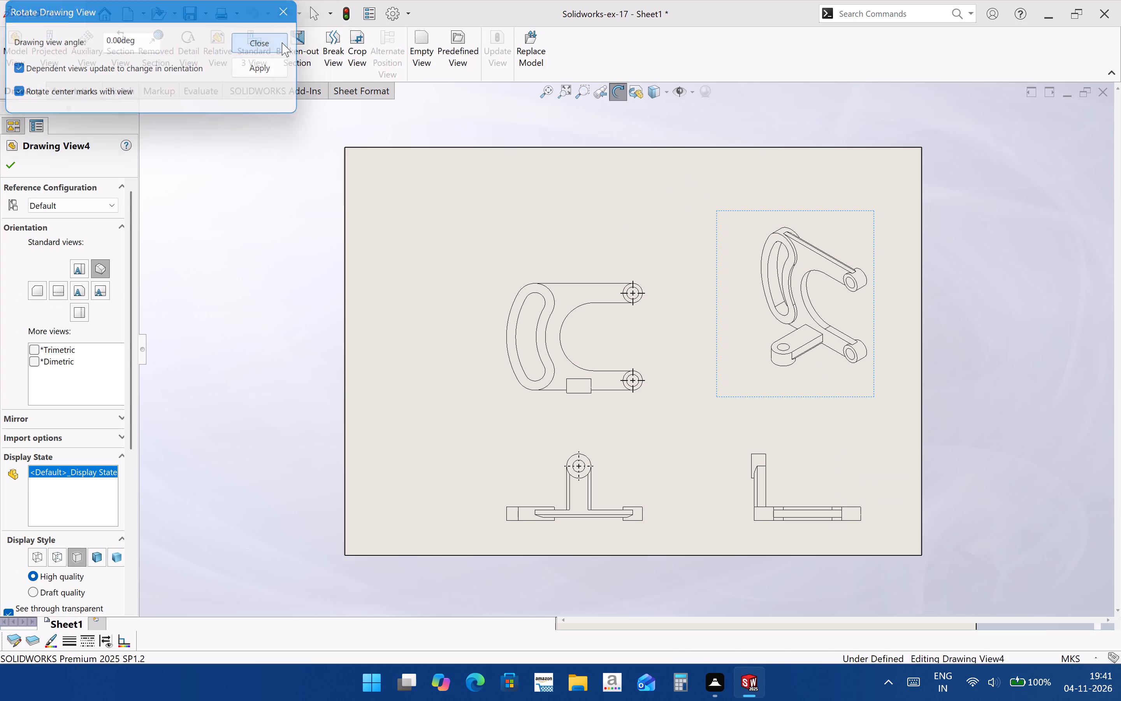
{"action": "left_click", "coordinate": [615, 92]}
{"action": "left_click_drag", "start_coordinate": [783, 388], "coordinate": [771, 347]}
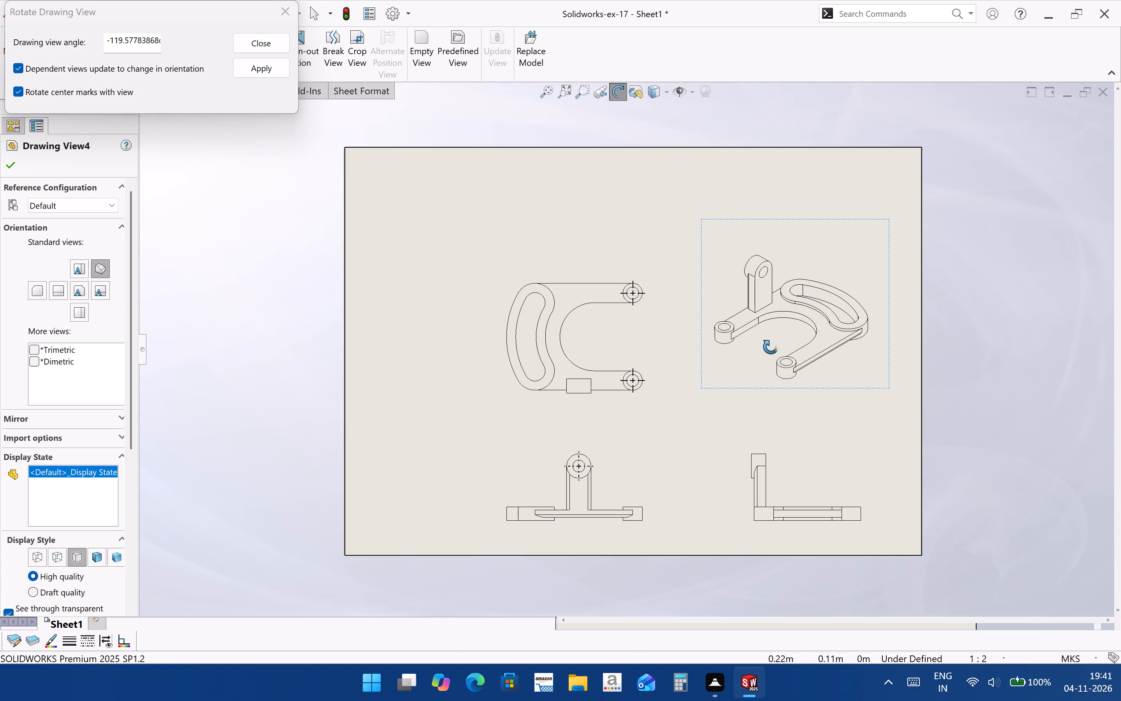
{"action": "left_click_drag", "start_coordinate": [771, 347], "coordinate": [773, 349]}
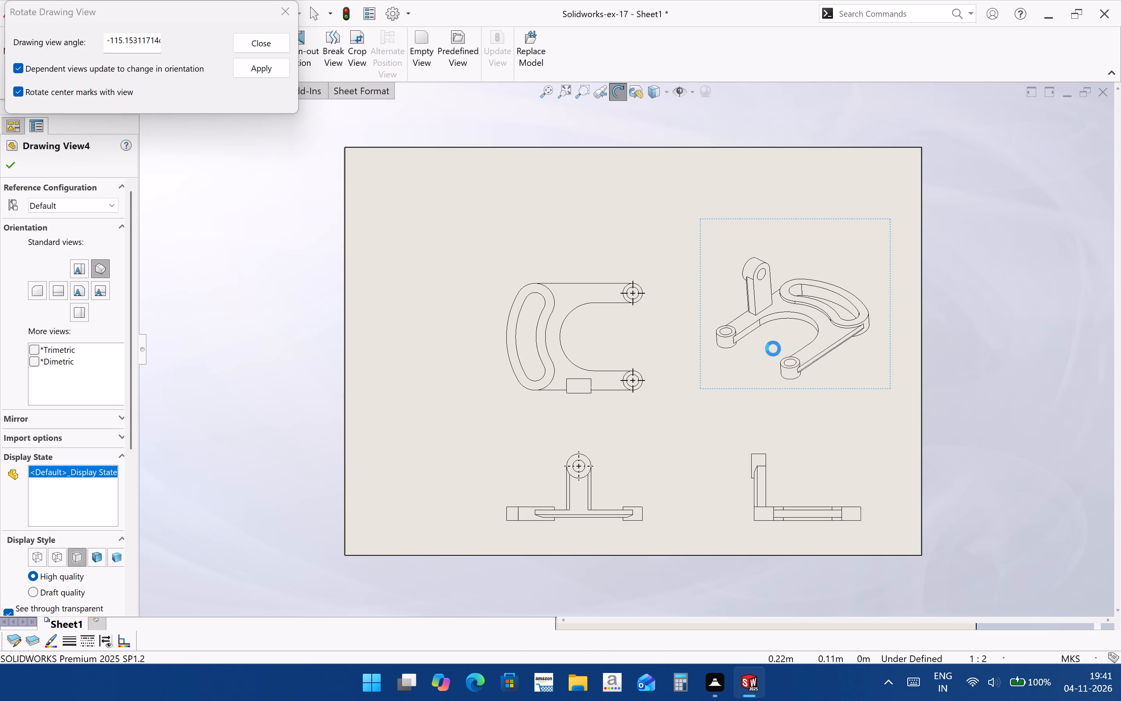
{"action": "left_click_drag", "start_coordinate": [773, 349], "coordinate": [772, 349]}
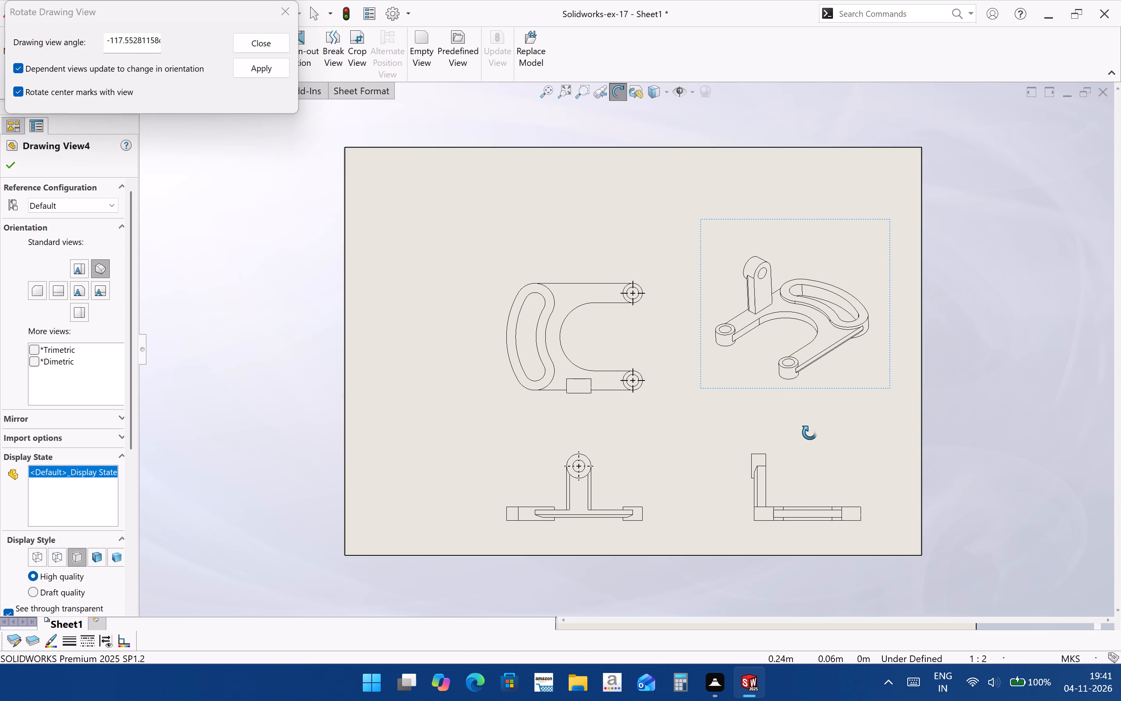
{"action": "left_click", "coordinate": [278, 46]}
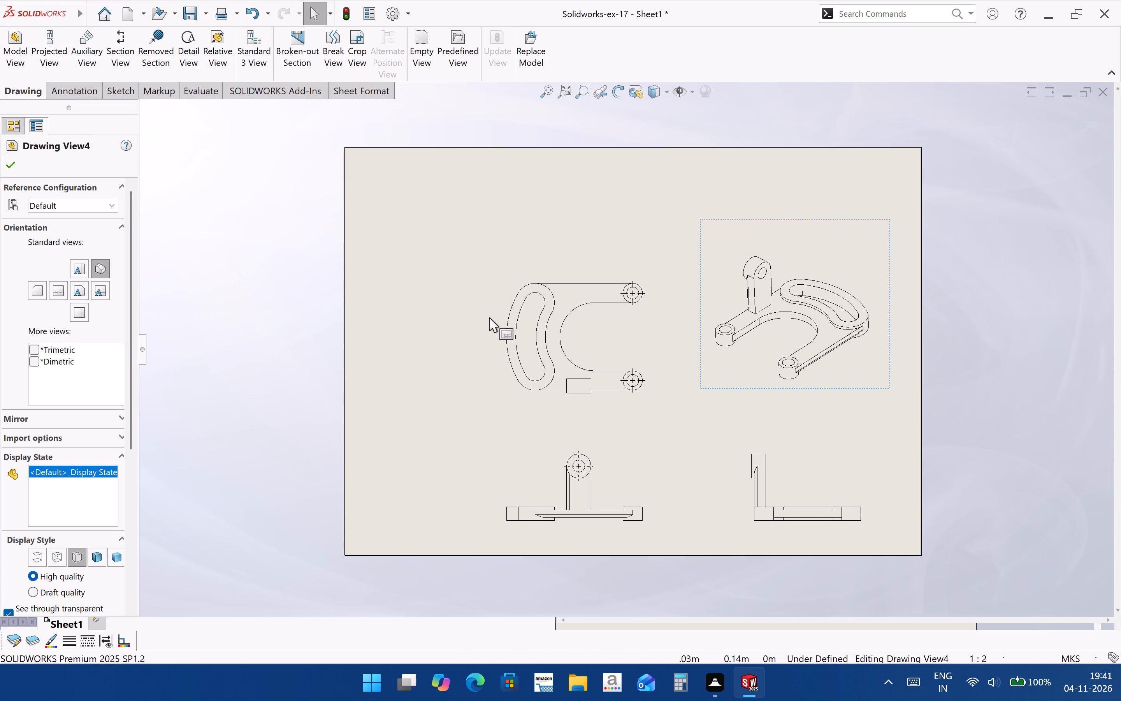
Set the isometric view's display style to shaded with edges.
{"action": "left_click", "coordinate": [94, 557]}
{"action": "left_click", "coordinate": [691, 410]}
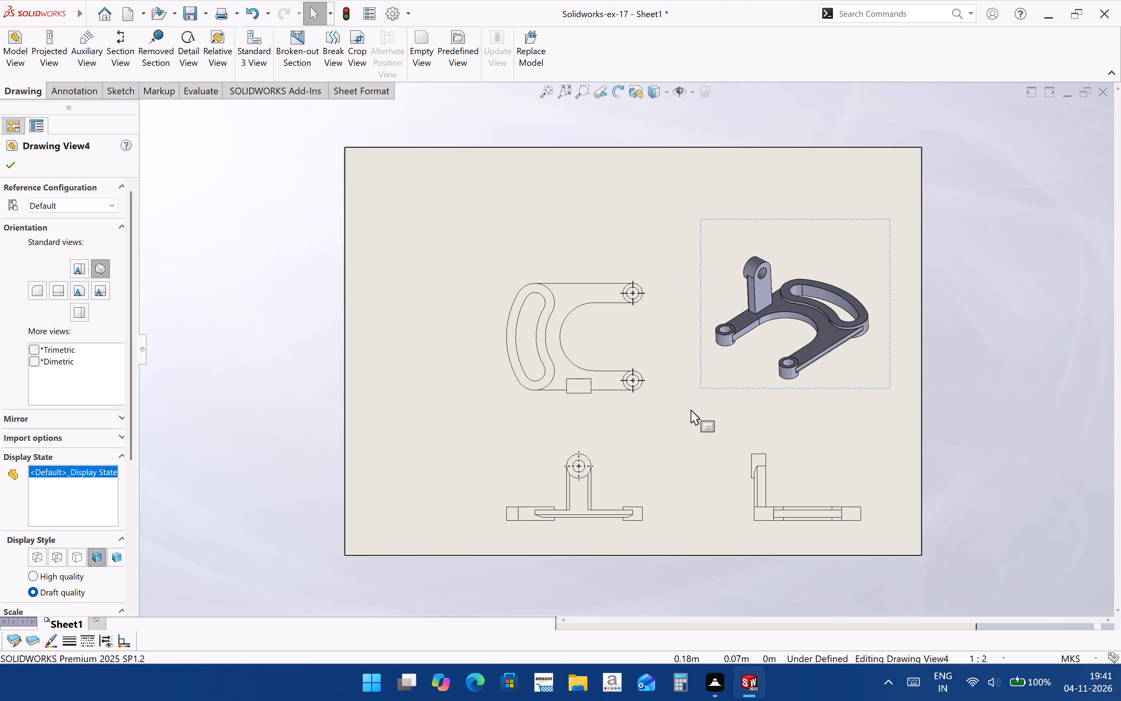
Shift the isometric view, the upper orthographic view and the view below it upward to rebalance the sheet layout.
{"action": "scroll", "coordinate": [711, 345], "scroll_direction": "down", "scroll_amount": 3}
{"action": "left_click", "coordinate": [721, 402]}
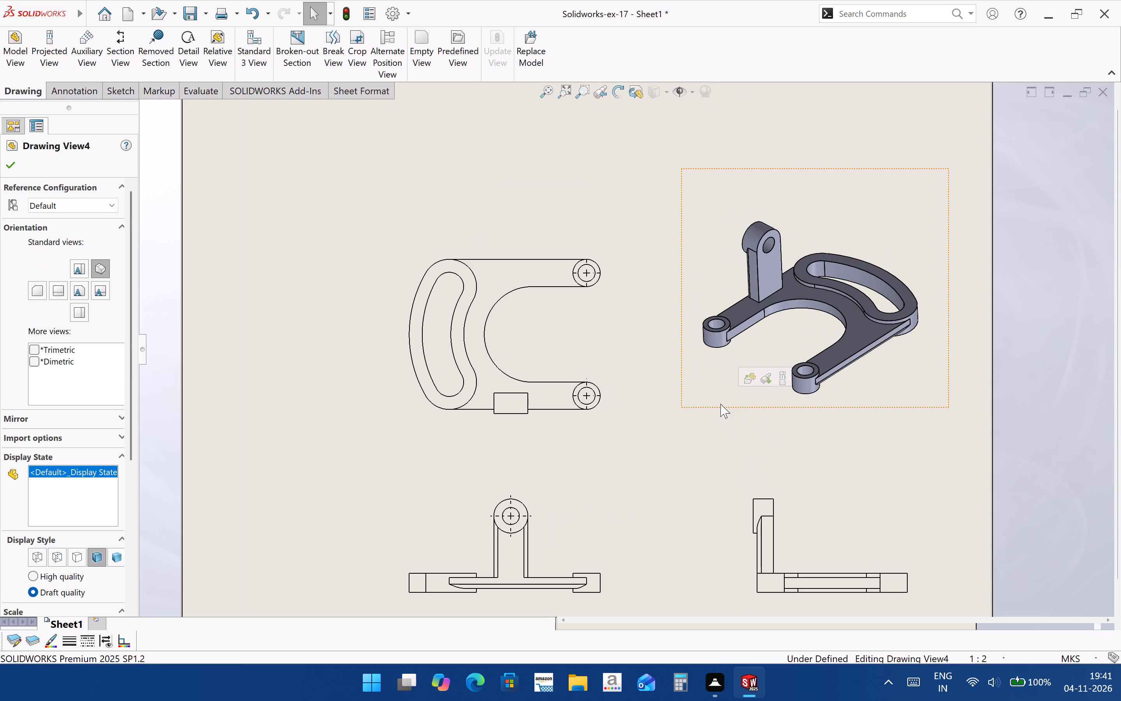
{"action": "left_click_drag", "start_coordinate": [706, 409], "coordinate": [718, 354]}
{"action": "scroll", "coordinate": [738, 424], "scroll_direction": "up", "scroll_amount": 2}
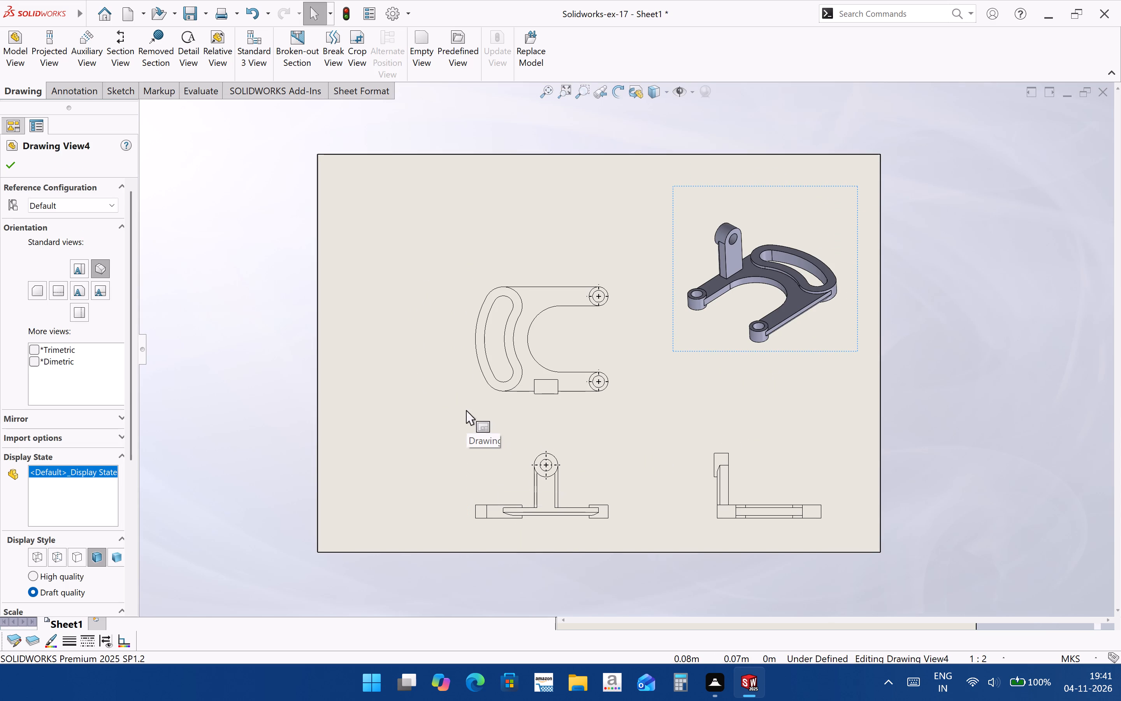
{"action": "scroll", "coordinate": [423, 375], "scroll_direction": "down", "scroll_amount": 1}
{"action": "left_click", "coordinate": [504, 400]}
{"action": "left_click_drag", "start_coordinate": [489, 406], "coordinate": [475, 349]}
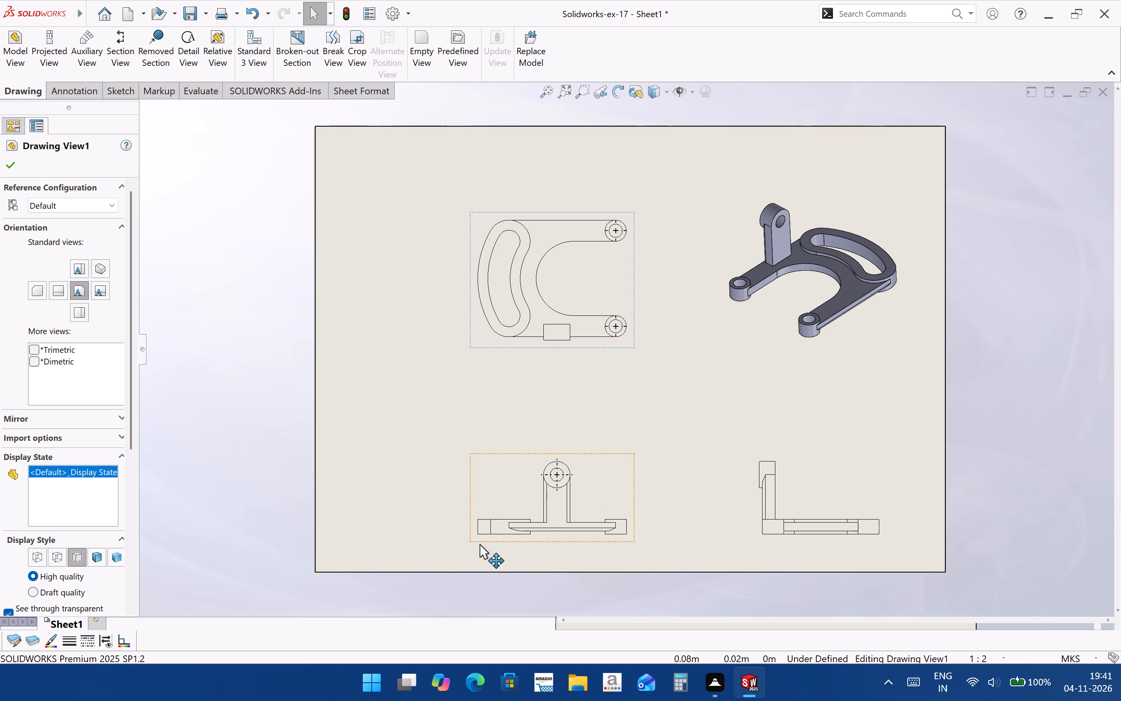
{"action": "left_click_drag", "start_coordinate": [478, 544], "coordinate": [471, 518]}
Insert the model dimensions marked for drawing into the upper orthographic view only, not into all views.
{"action": "left_click", "coordinate": [540, 351]}
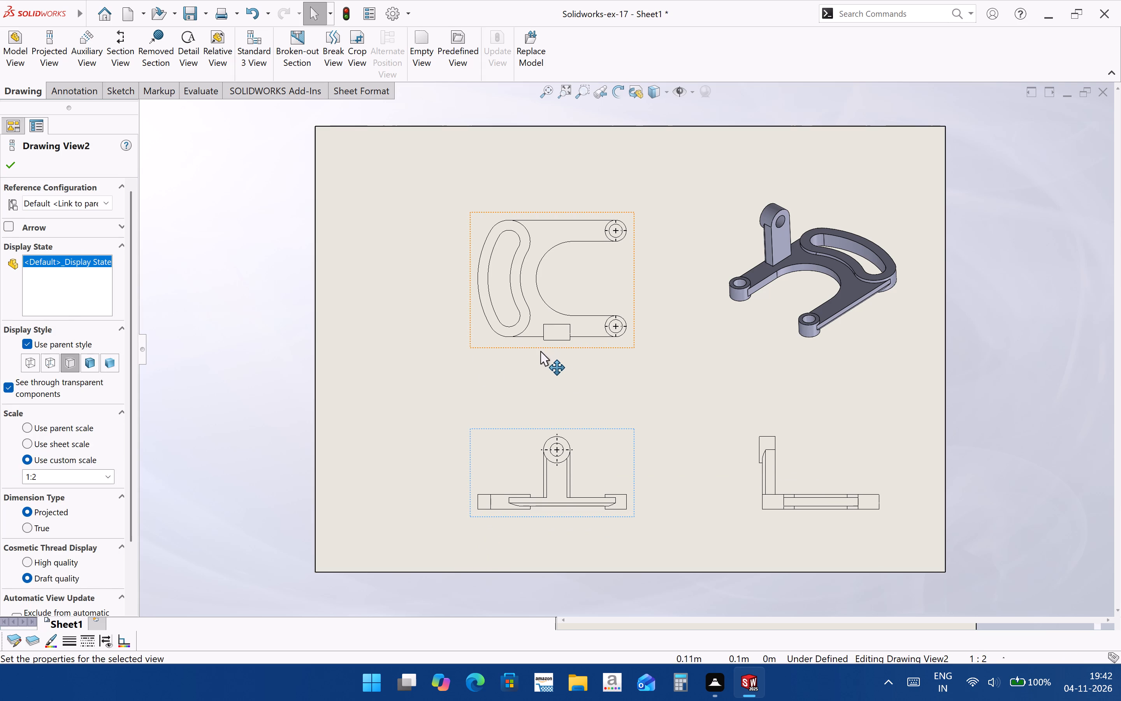
{"action": "left_click", "coordinate": [74, 90]}
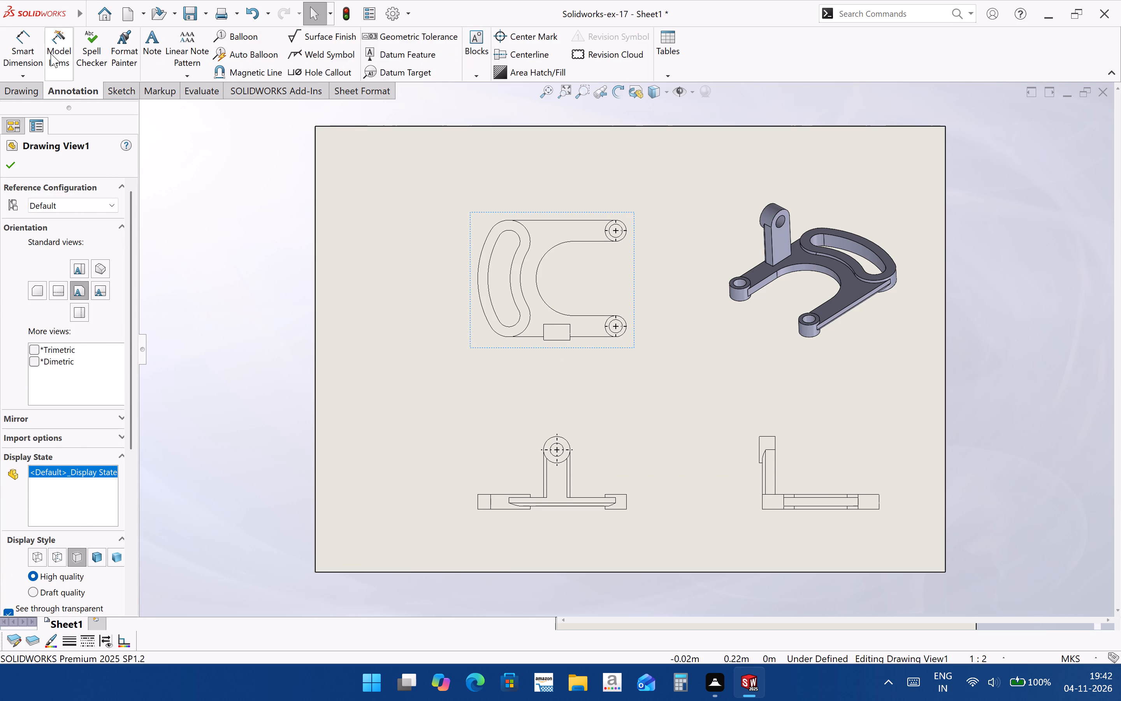
{"action": "left_click", "coordinate": [50, 51]}
{"action": "left_click", "coordinate": [606, 292]}
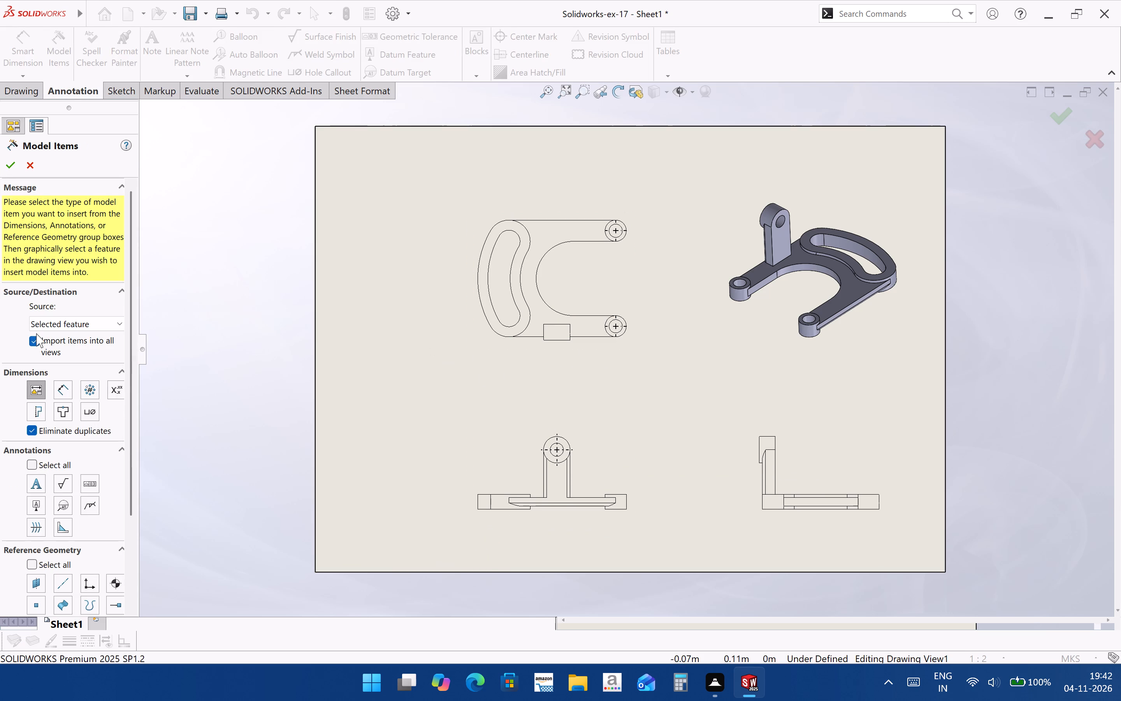
{"action": "left_click", "coordinate": [604, 294]}
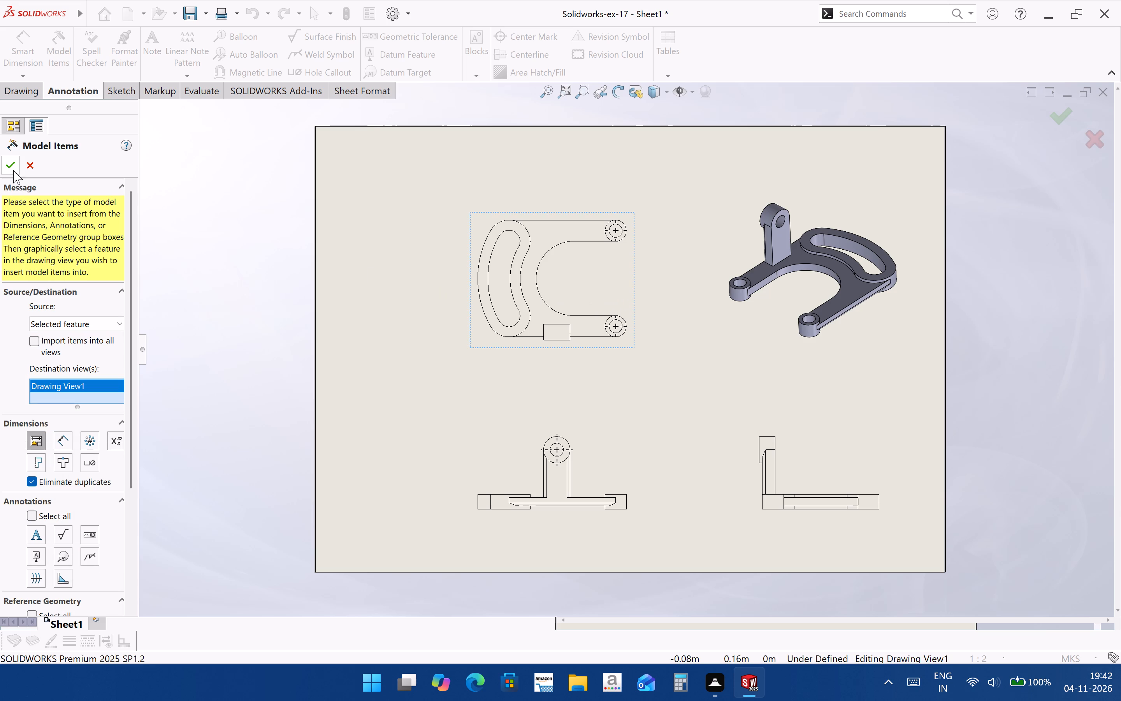
{"action": "left_click", "coordinate": [13, 170]}
{"action": "left_click", "coordinate": [680, 334]}
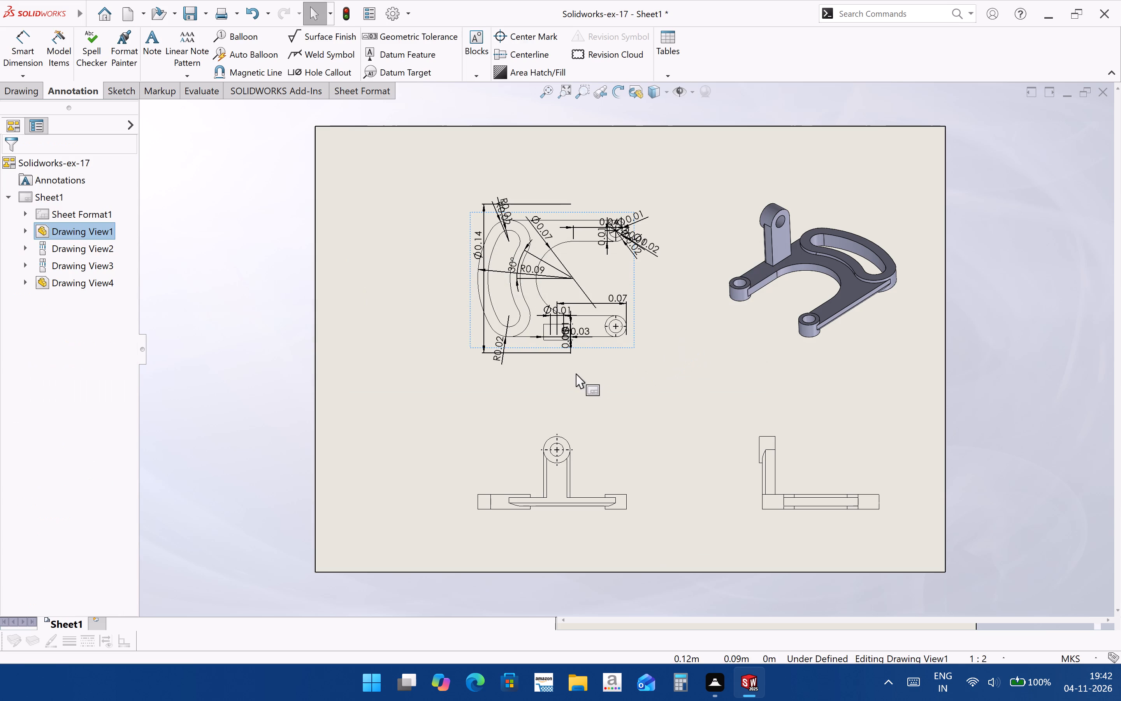
Switch the drawing's unit system to MMGS.
{"action": "scroll", "coordinate": [535, 278], "scroll_direction": "down", "scroll_amount": 2}
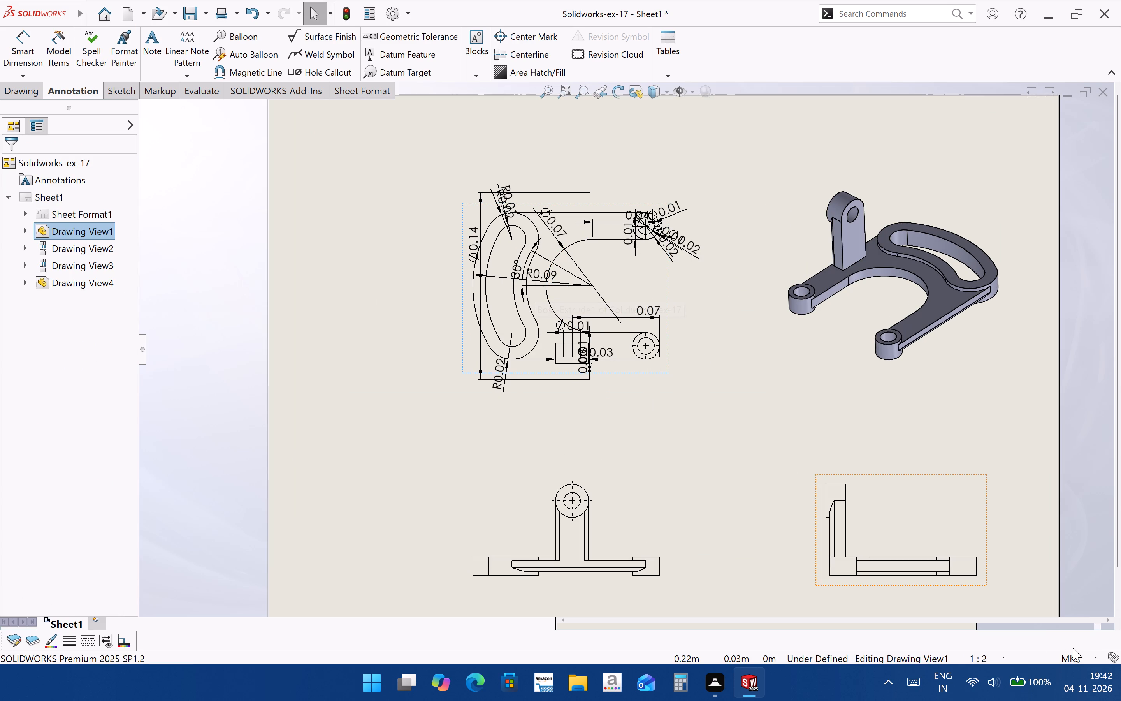
{"action": "left_click", "coordinate": [1075, 653]}
{"action": "left_click", "coordinate": [1047, 591]}
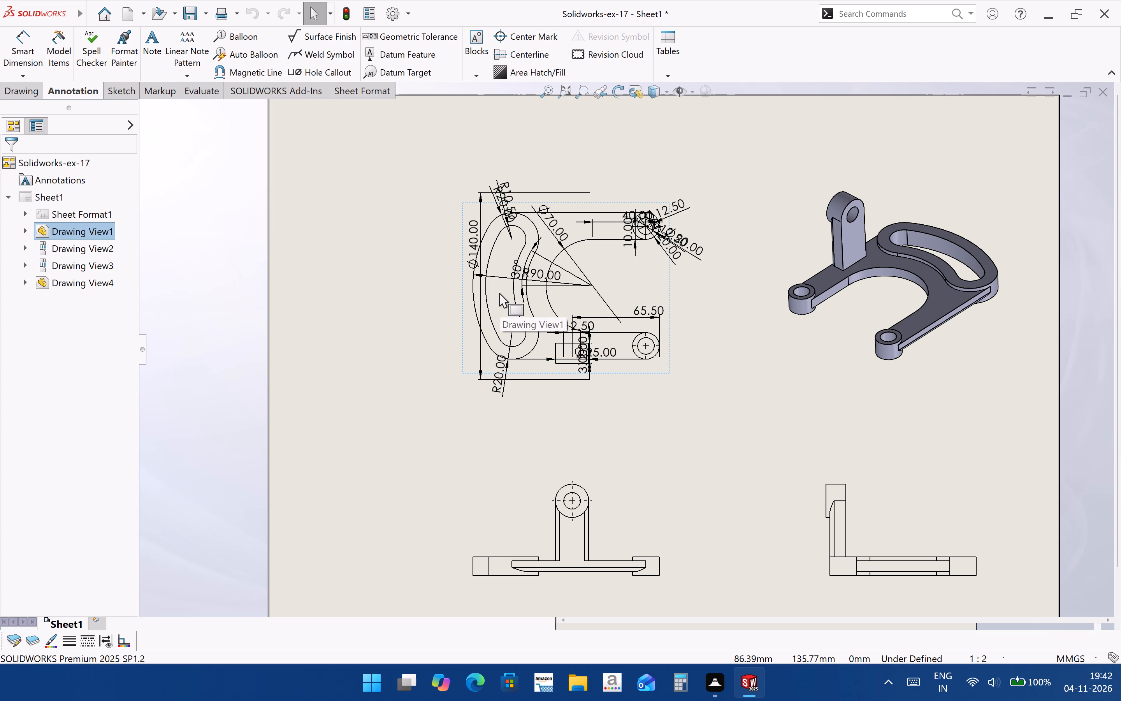
Delete the Ø140.00 dimension from the upper orthographic view.
{"action": "scroll", "coordinate": [654, 297], "scroll_direction": "down", "scroll_amount": 2}
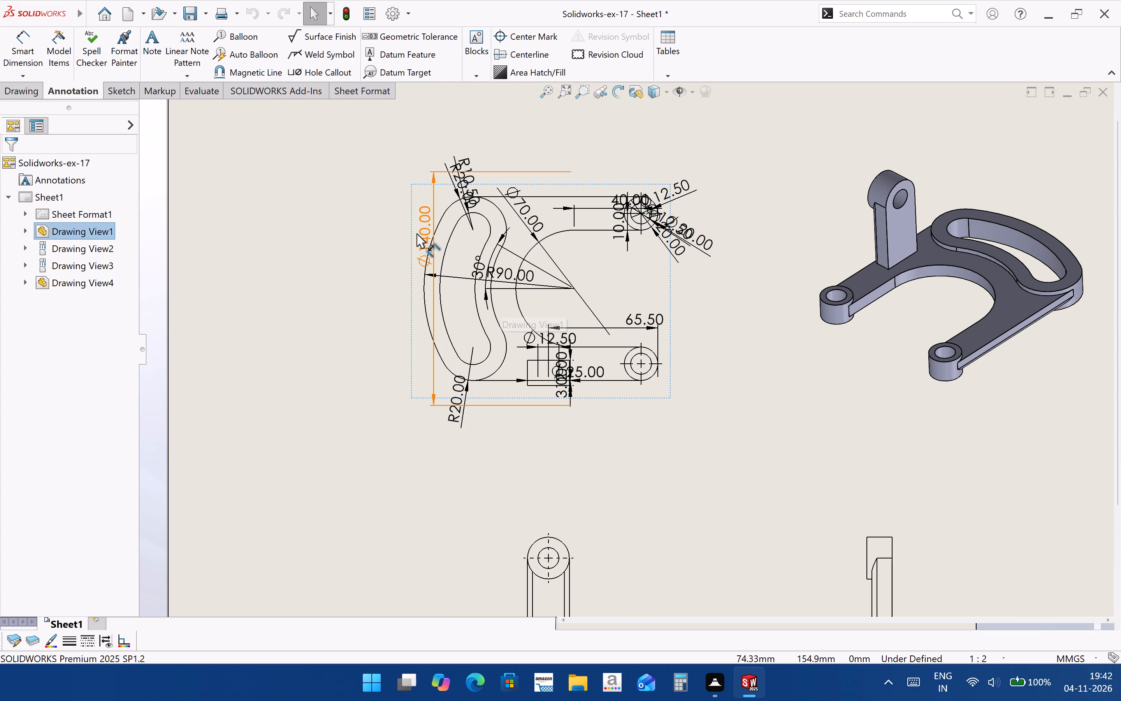
{"action": "left_click_drag", "start_coordinate": [425, 239], "coordinate": [328, 239]}
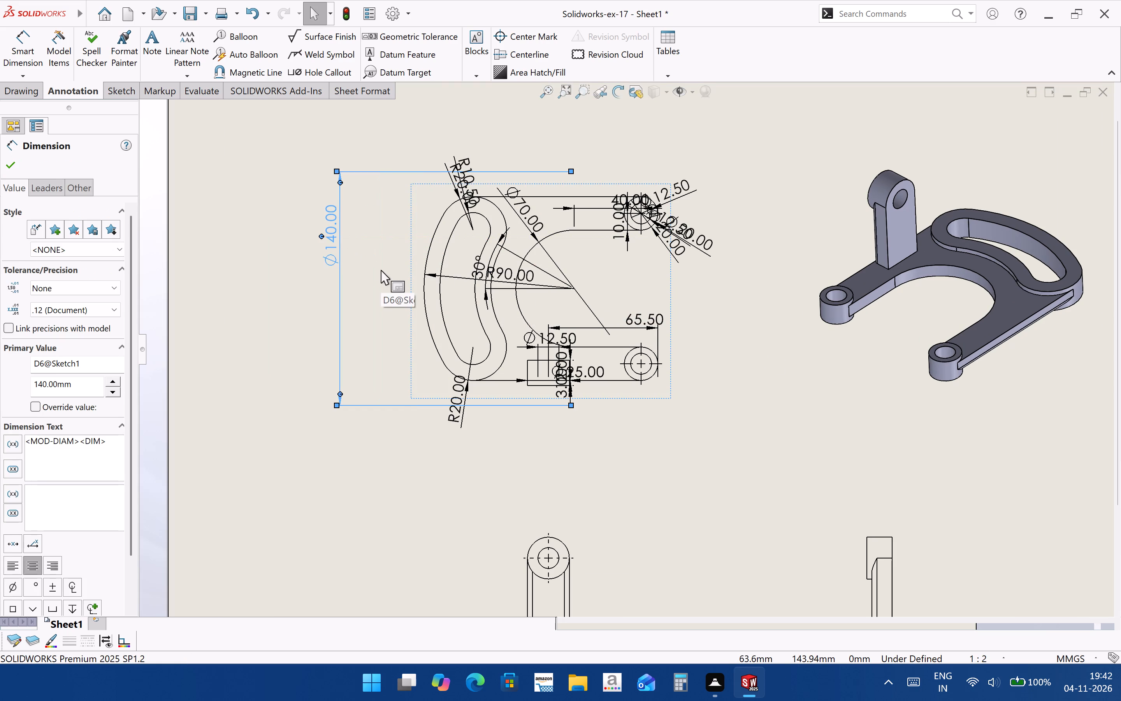
{"action": "key", "text": "Delete"}
Move the curved slot's R20.00 and R10.50 dimensions clear of the outline and delete the radius dimension overlapping R10.50.
{"action": "left_click_drag", "start_coordinate": [460, 410], "coordinate": [440, 453]}
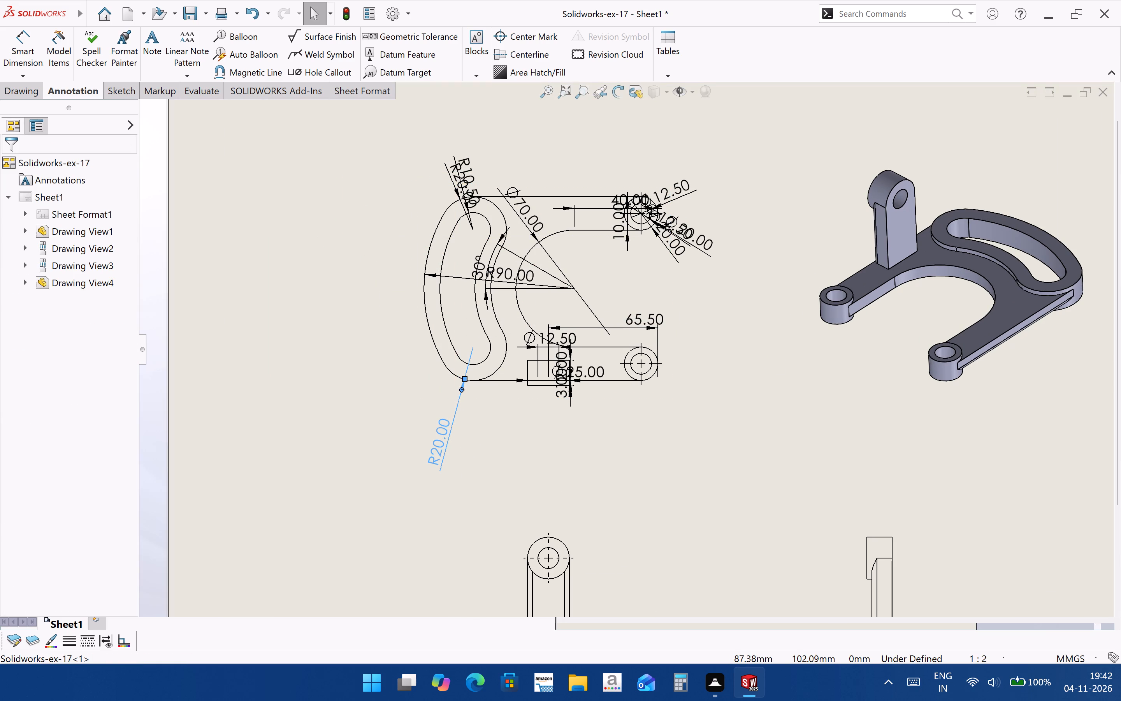
{"action": "left_click", "coordinate": [453, 175]}
{"action": "key", "text": "Delete"}
{"action": "left_click_drag", "start_coordinate": [470, 194], "coordinate": [466, 193]}
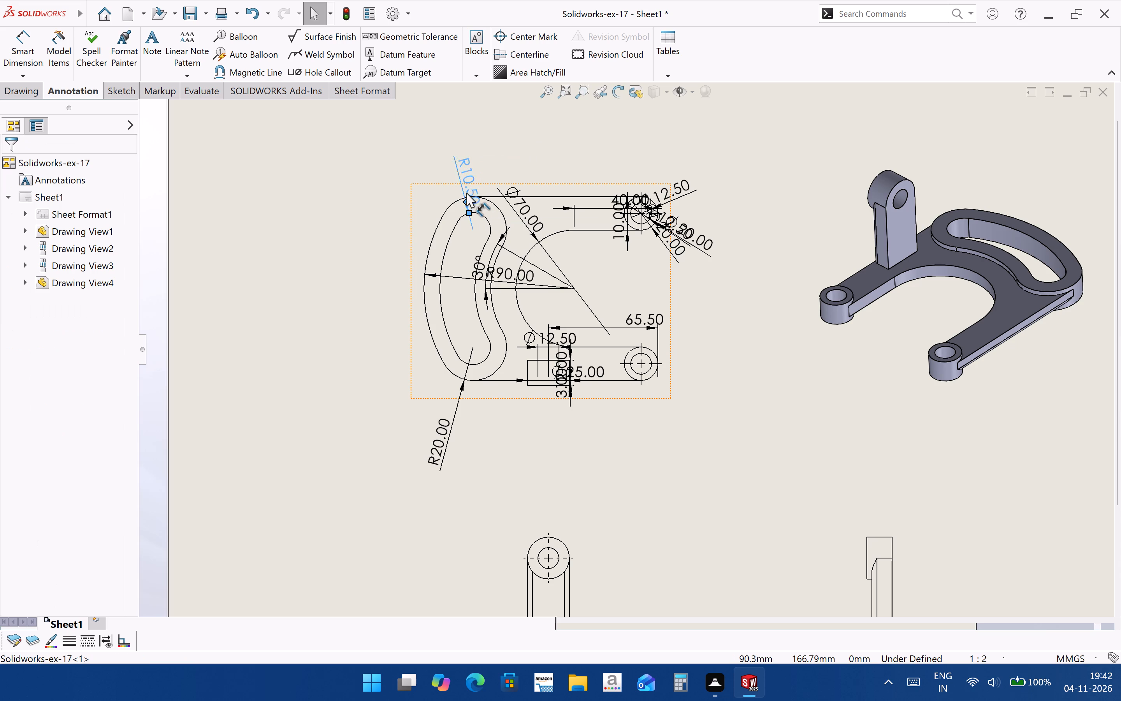
{"action": "left_click_drag", "start_coordinate": [466, 193], "coordinate": [438, 167]}
Place the 30° angle outside the curved end of the bracket and align the R90.00 dimension with the horizontal centre axis.
{"action": "left_click_drag", "start_coordinate": [482, 270], "coordinate": [429, 255]}
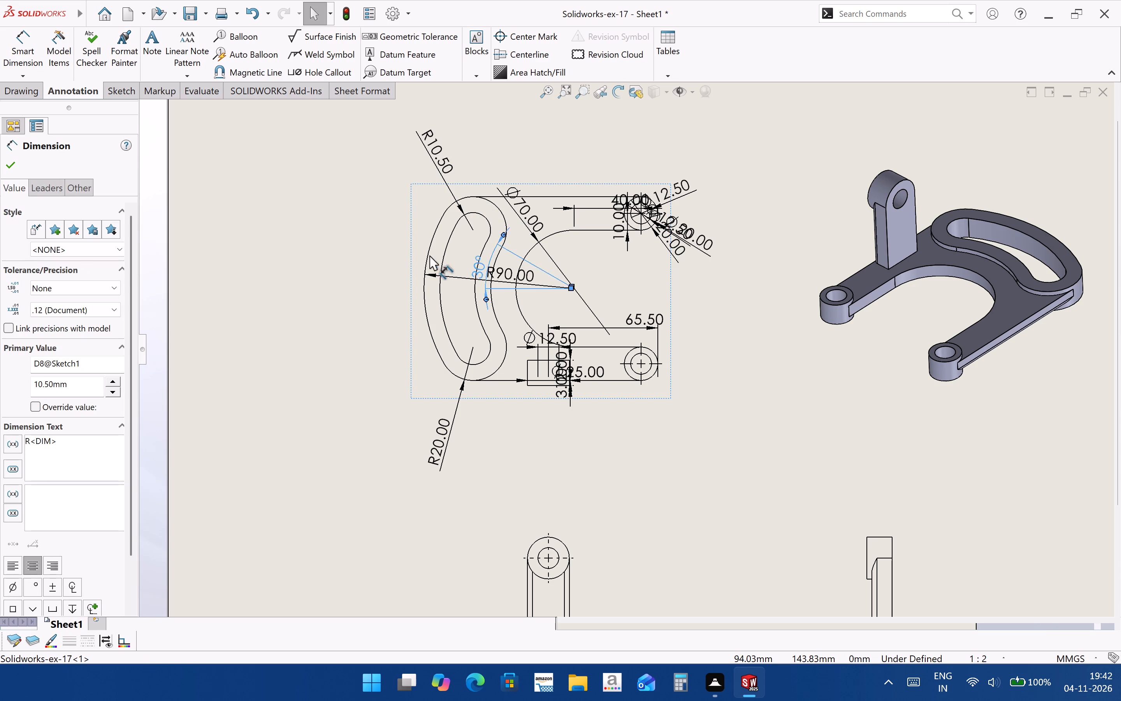
{"action": "left_click_drag", "start_coordinate": [429, 255], "coordinate": [357, 233]}
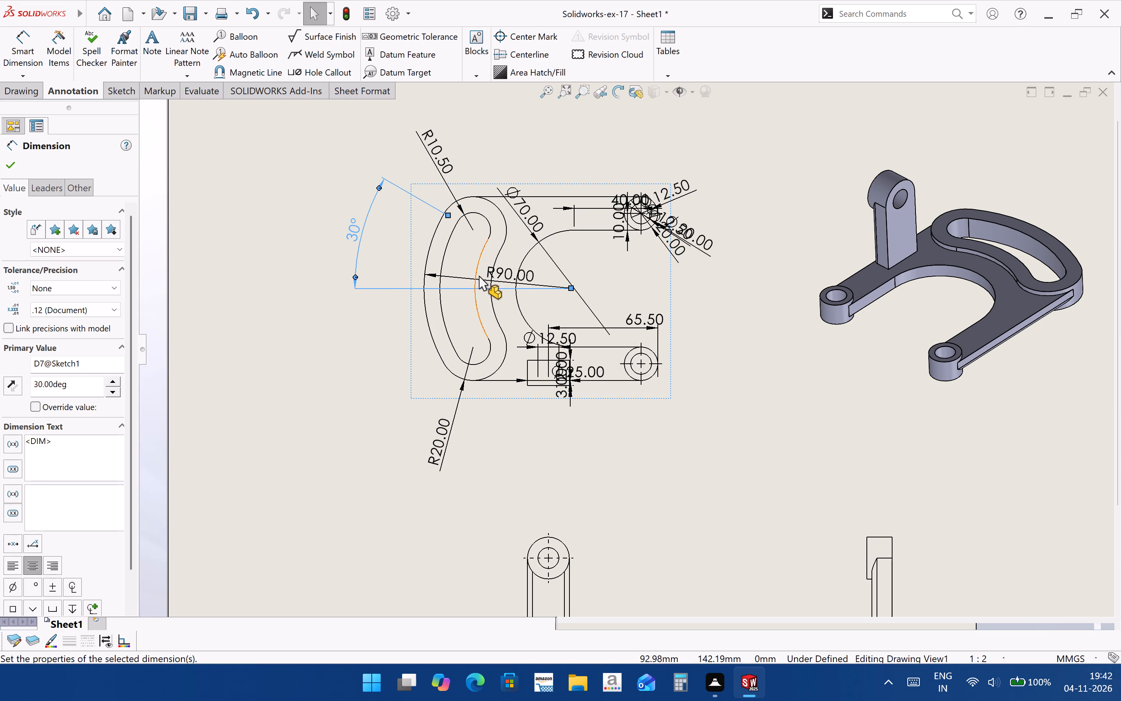
{"action": "left_click_drag", "start_coordinate": [496, 275], "coordinate": [495, 283]}
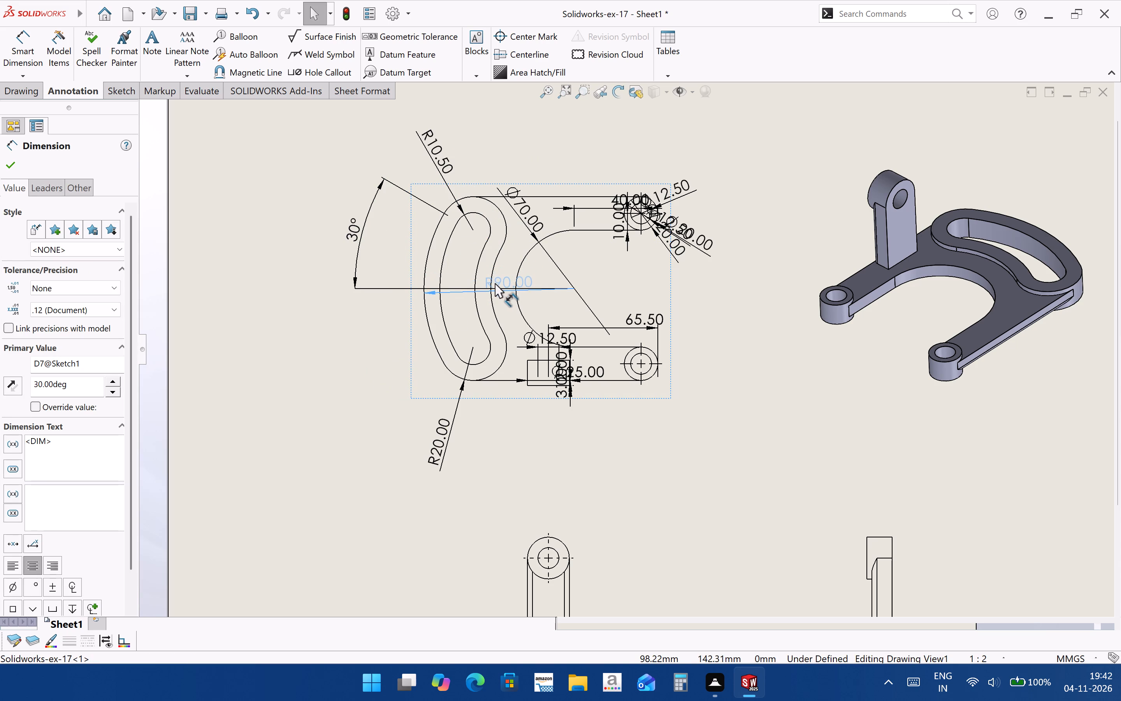
{"action": "left_click_drag", "start_coordinate": [495, 283], "coordinate": [492, 280]}
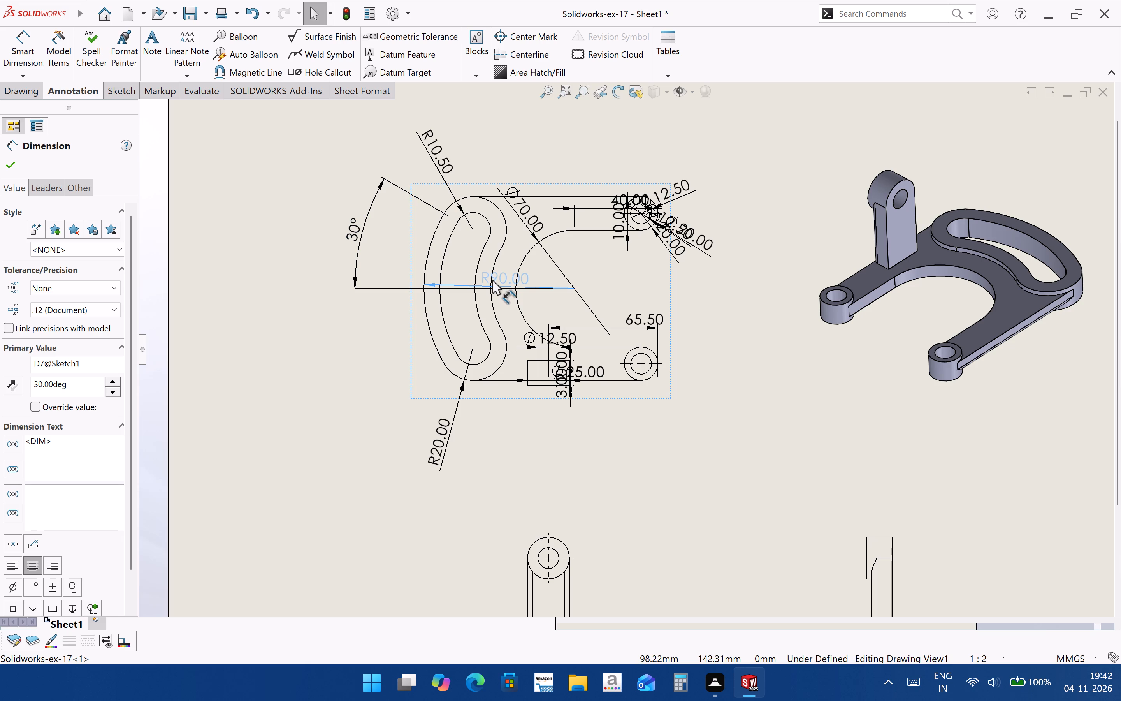
{"action": "left_click_drag", "start_coordinate": [492, 280], "coordinate": [493, 281]}
{"action": "left_click", "coordinate": [719, 432]}
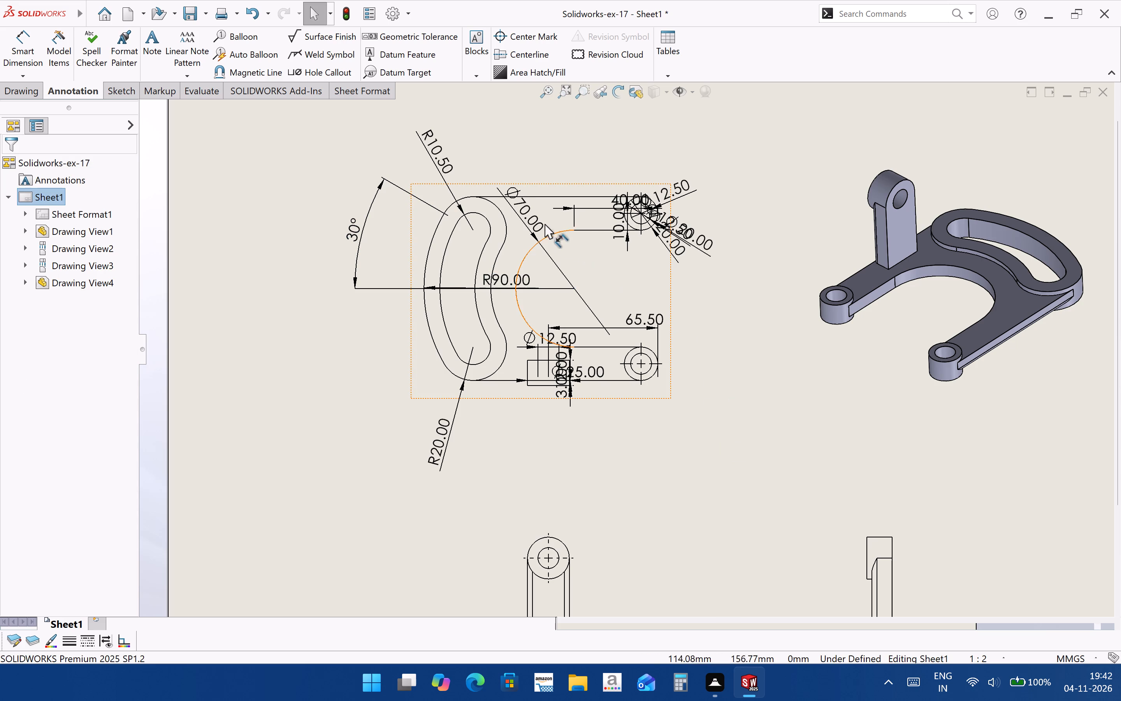
Reposition the Ø70.00 dimension of the fork's inner arc so its text sits above the upper view.
{"action": "left_click_drag", "start_coordinate": [532, 221], "coordinate": [658, 273]}
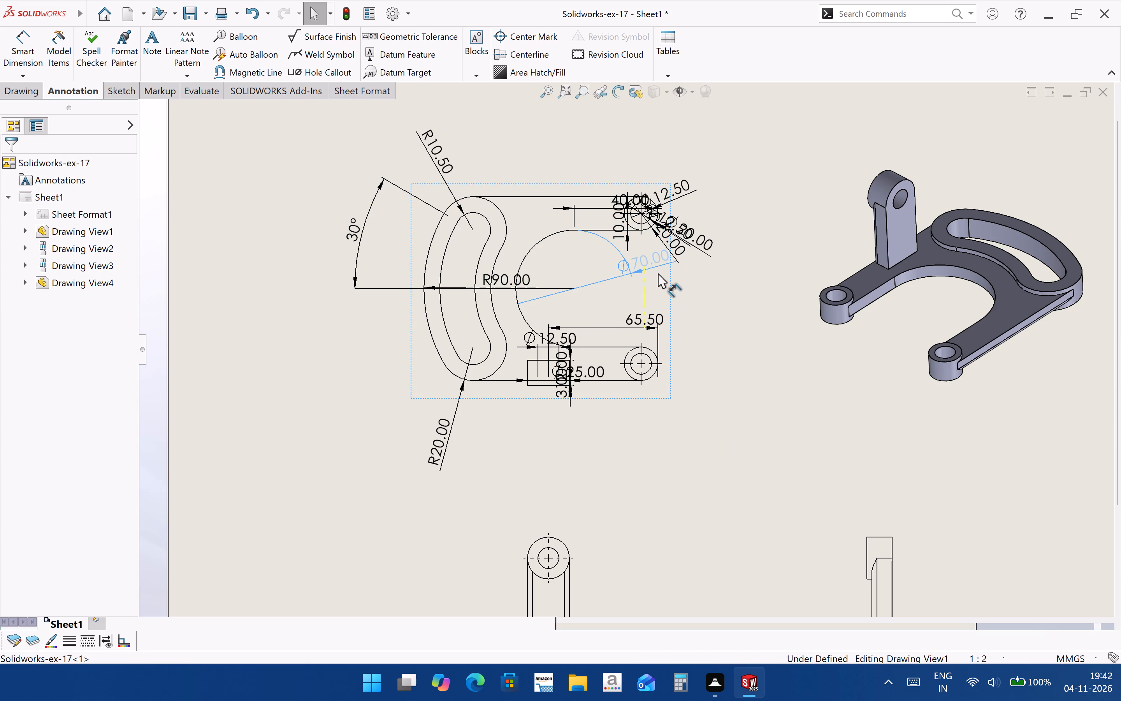
{"action": "left_click_drag", "start_coordinate": [658, 273], "coordinate": [587, 162]}
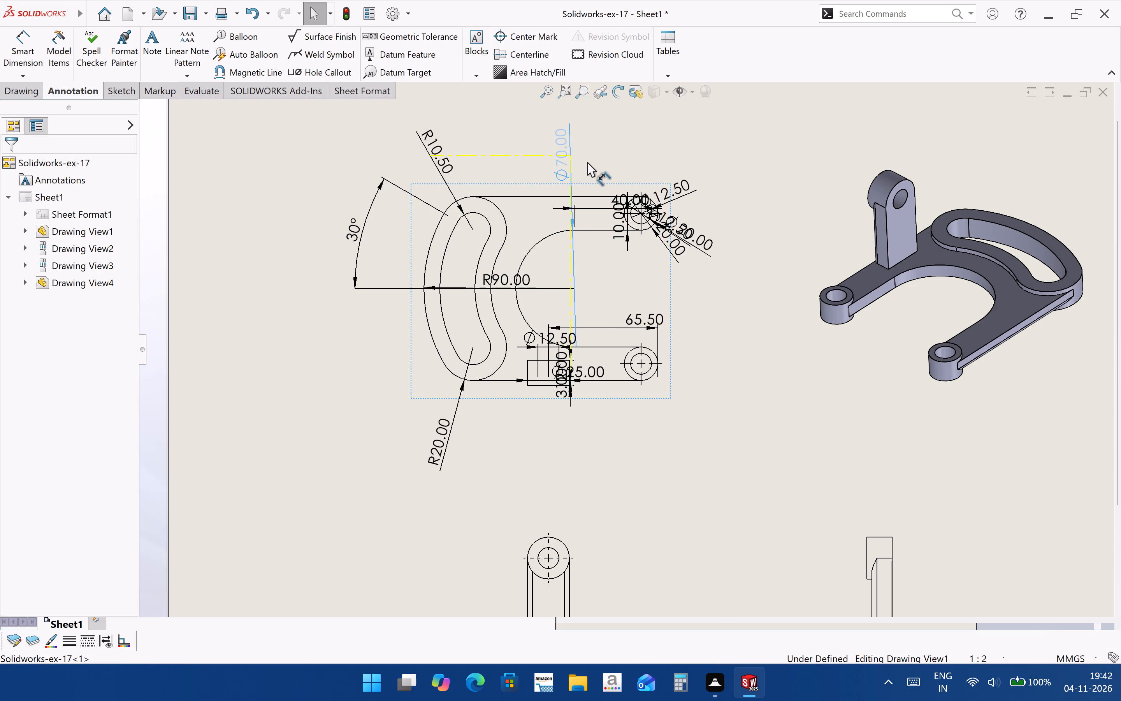
{"action": "left_click_drag", "start_coordinate": [587, 162], "coordinate": [422, 232]}
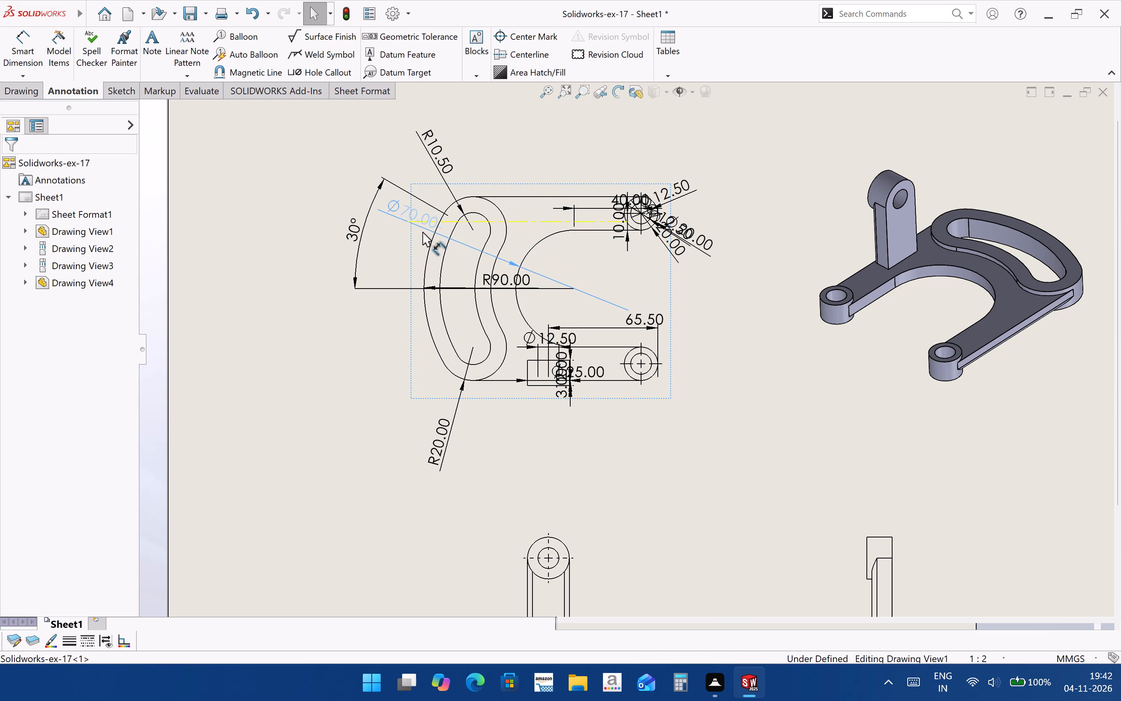
{"action": "left_click_drag", "start_coordinate": [422, 232], "coordinate": [424, 240]}
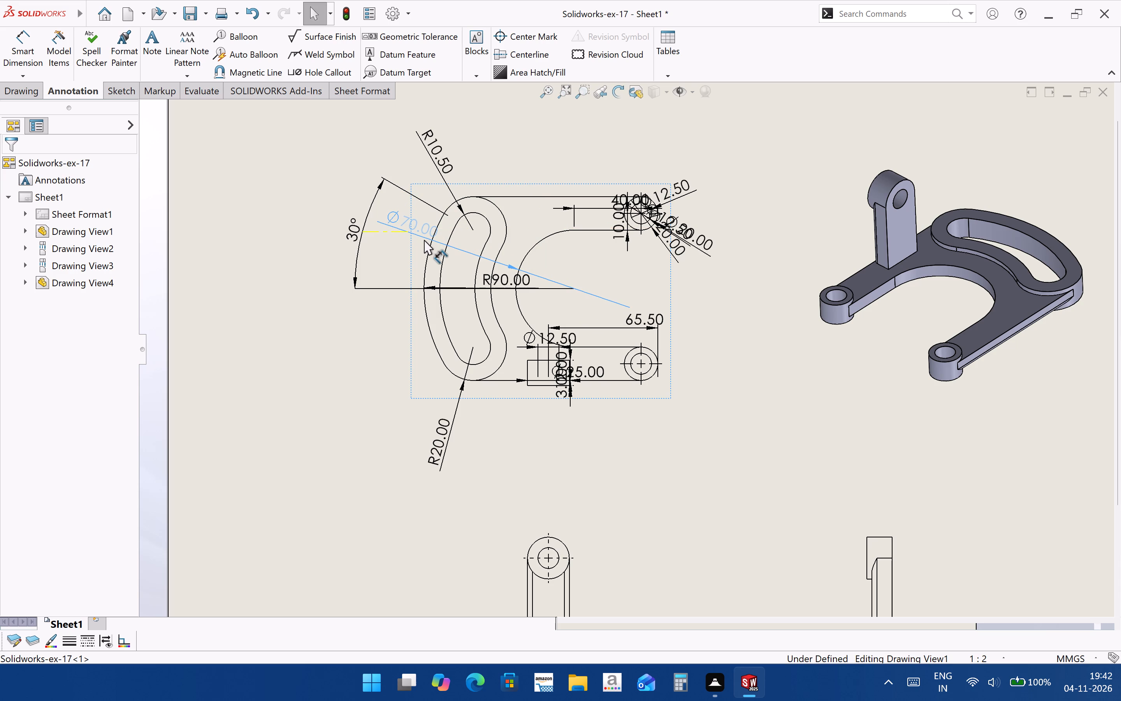
{"action": "left_click_drag", "start_coordinate": [424, 240], "coordinate": [513, 202]}
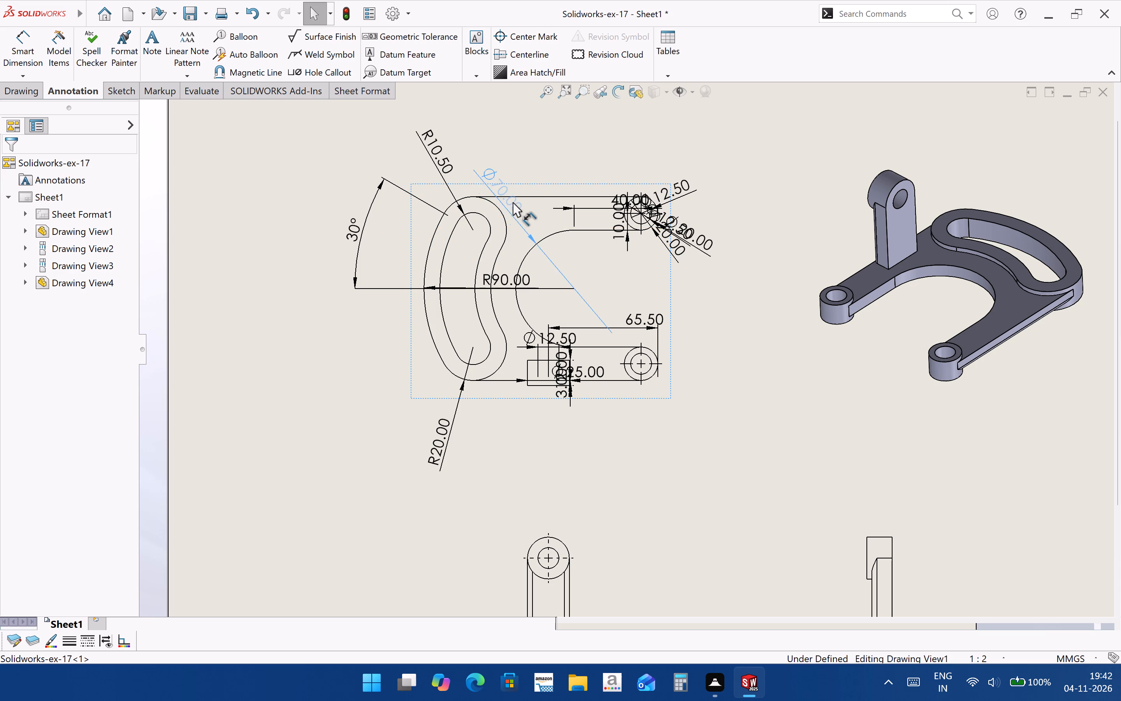
{"action": "left_click_drag", "start_coordinate": [513, 202], "coordinate": [552, 193]}
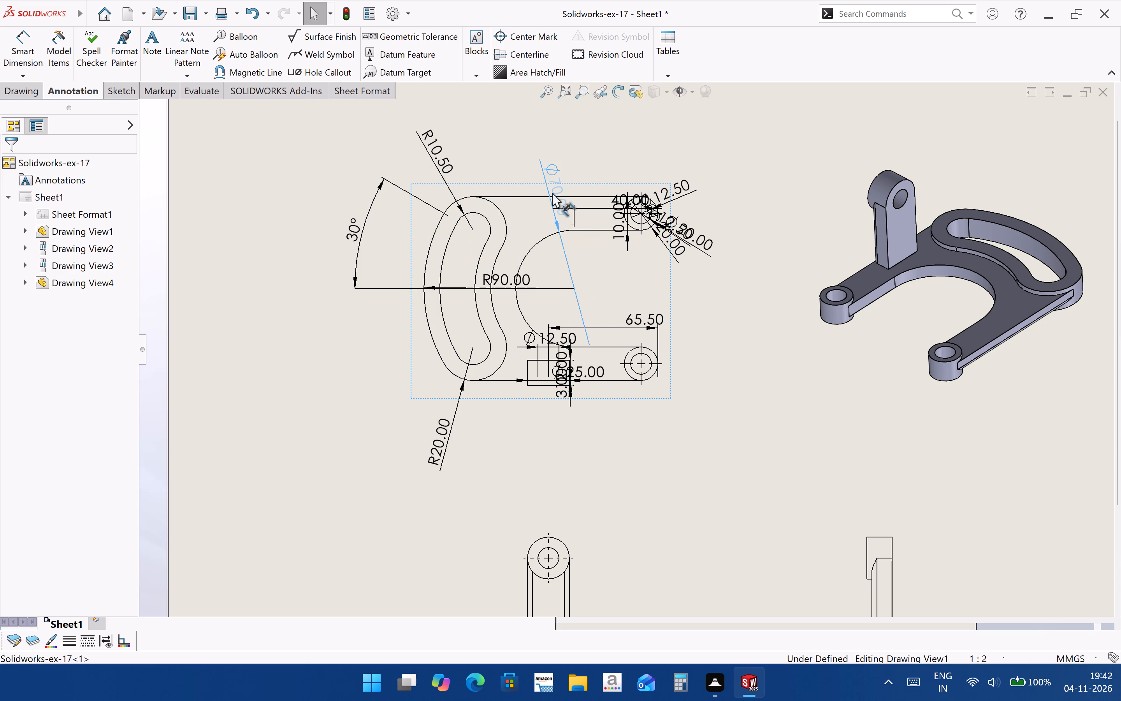
{"action": "left_click_drag", "start_coordinate": [552, 193], "coordinate": [528, 146]}
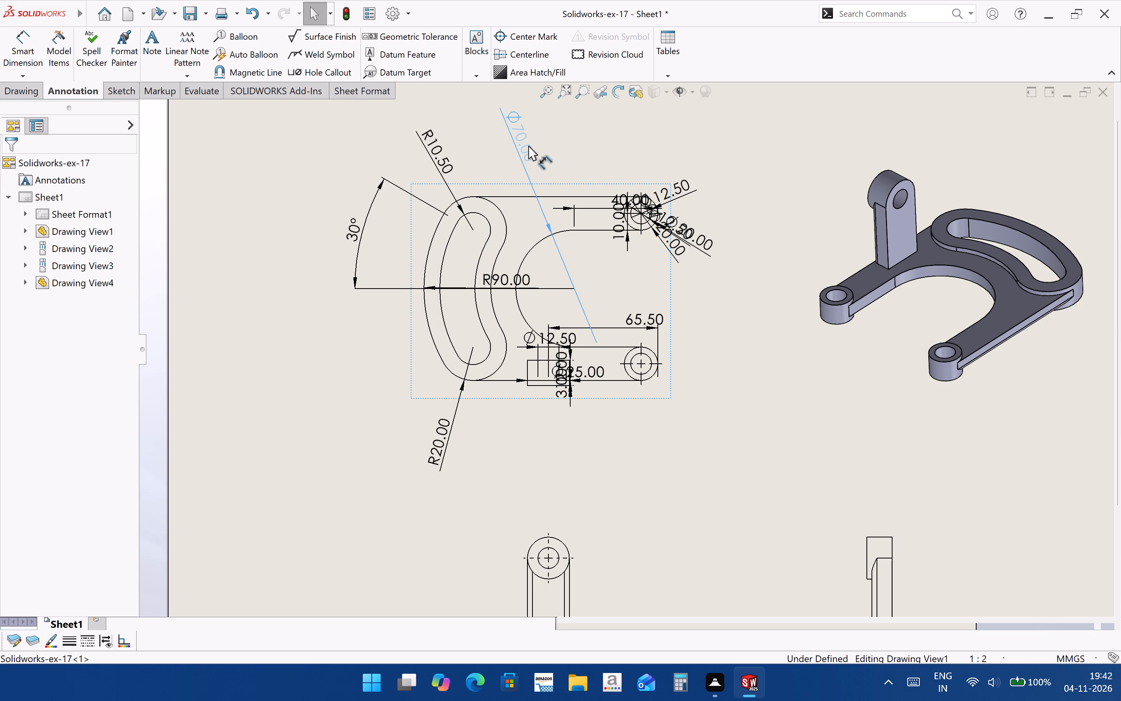
{"action": "left_click_drag", "start_coordinate": [528, 146], "coordinate": [528, 146]}
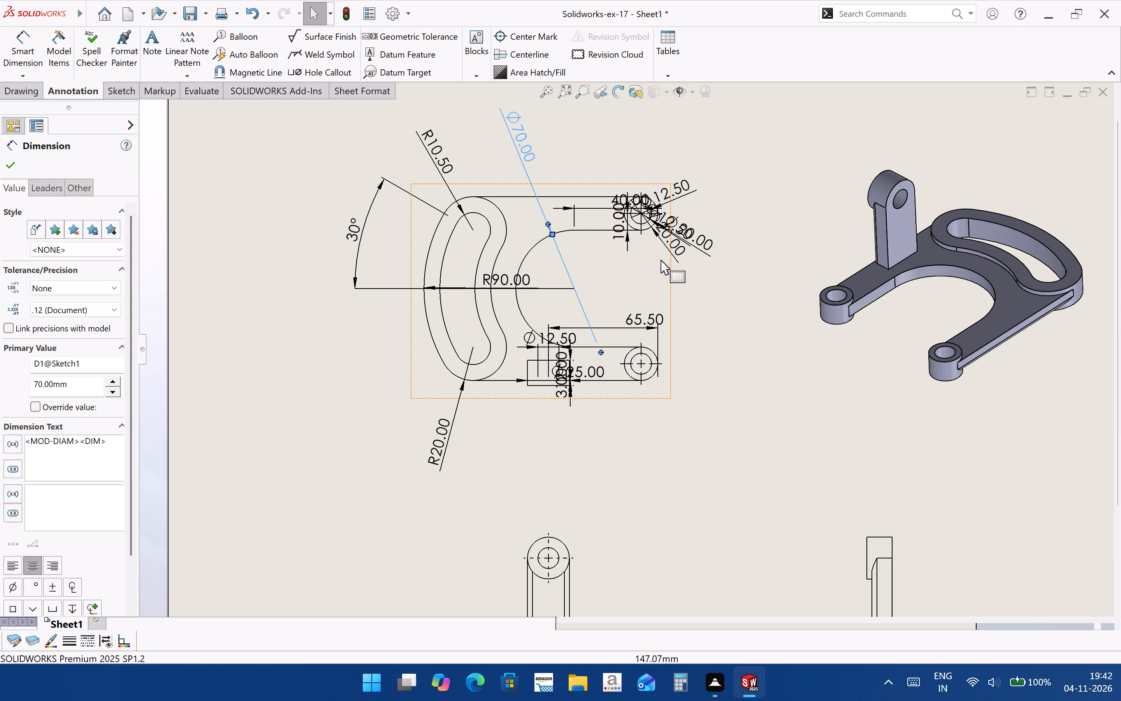
Place the upper boss's Ø12.50 and Ø20.00 dimensions diagonally above the view and delete their duplicates beside the boss.
{"action": "left_click_drag", "start_coordinate": [681, 178], "coordinate": [692, 155]}
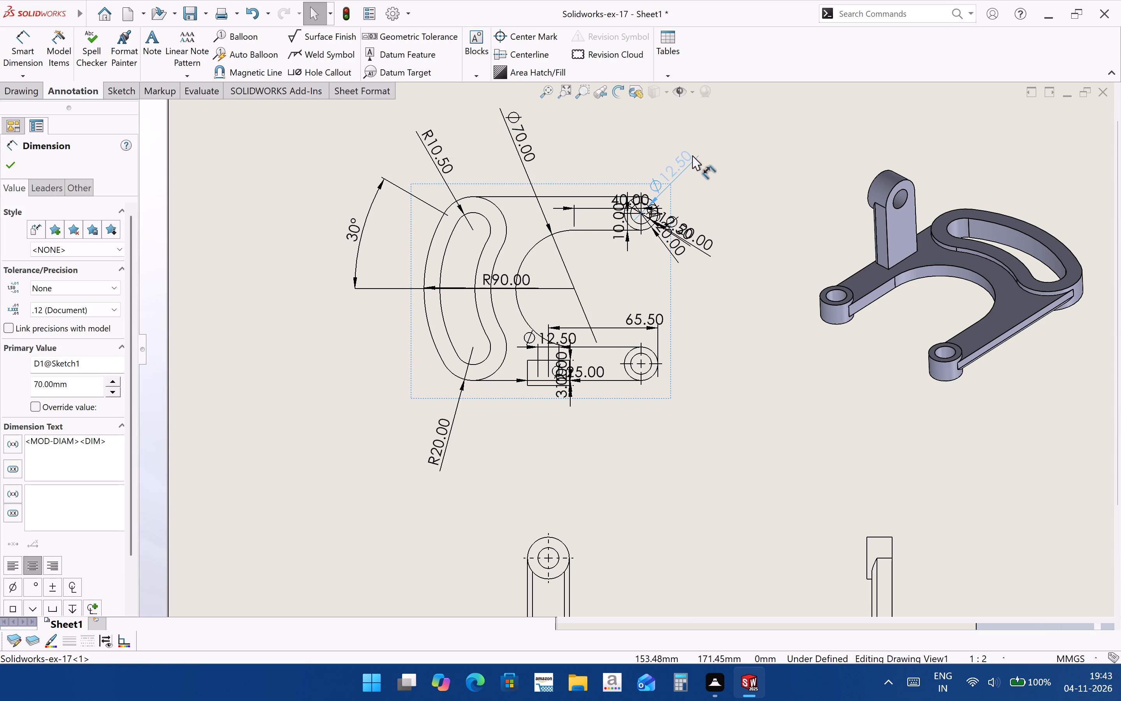
{"action": "left_click_drag", "start_coordinate": [692, 155], "coordinate": [705, 144]}
{"action": "left_click_drag", "start_coordinate": [691, 235], "coordinate": [720, 173]}
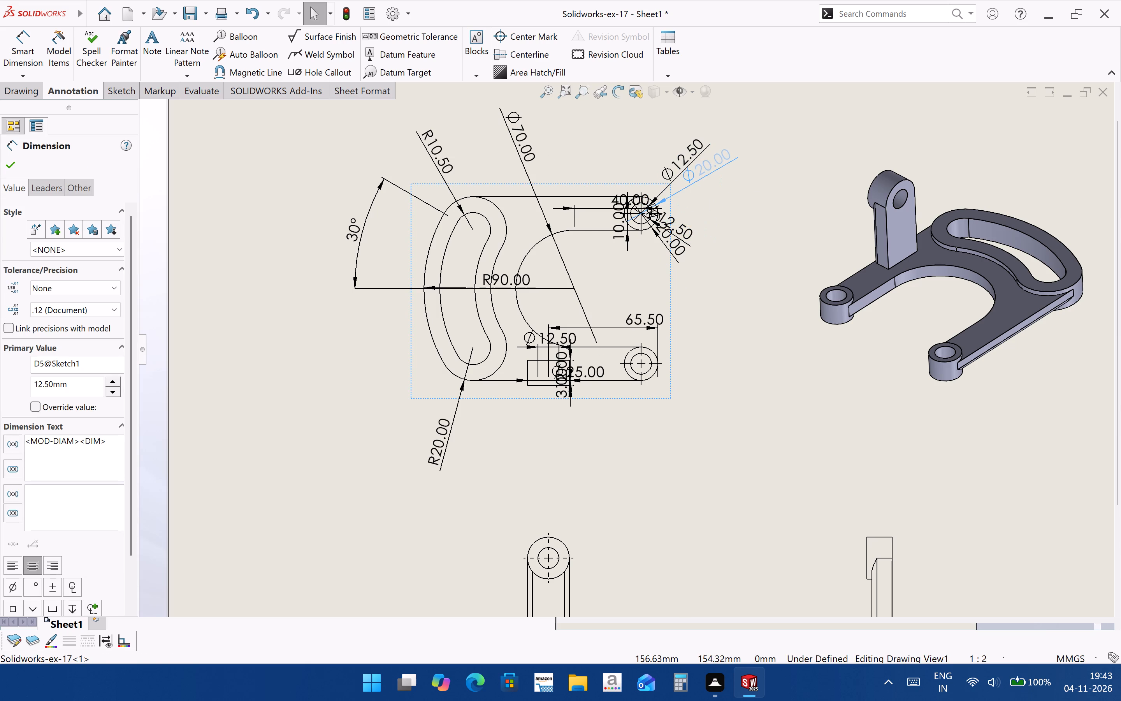
{"action": "left_click_drag", "start_coordinate": [677, 252], "coordinate": [693, 273]}
{"action": "key", "text": "Delete"}
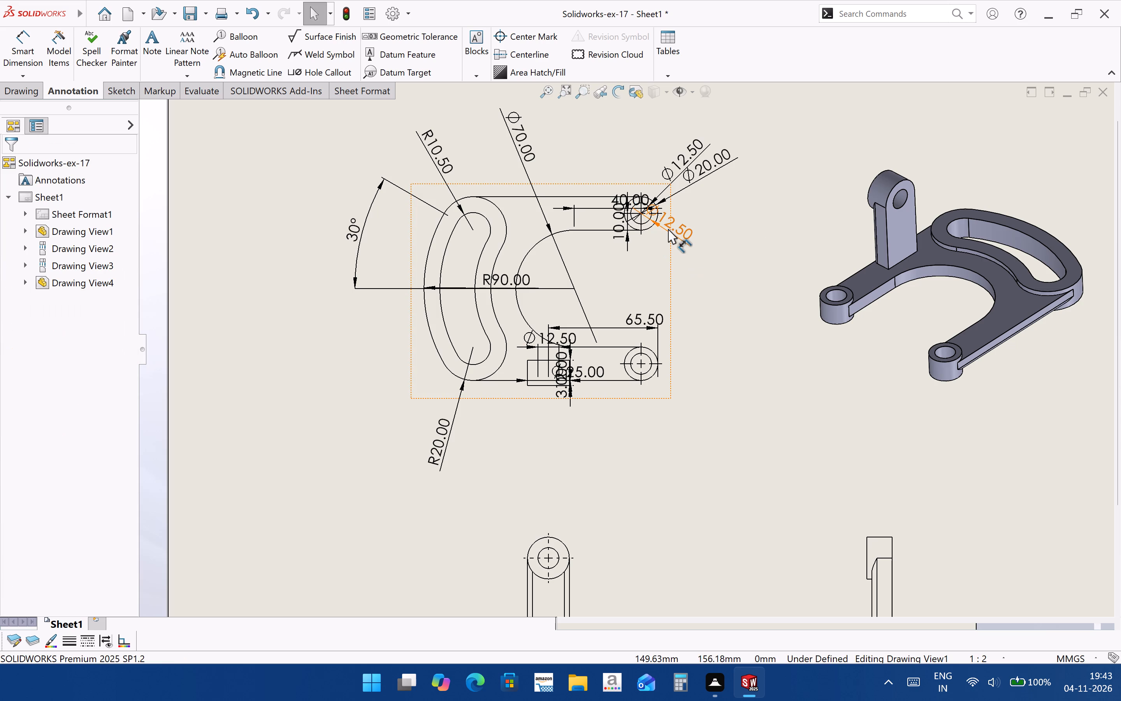
{"action": "left_click", "coordinate": [668, 229]}
{"action": "key", "text": "Delete"}
Delete the 10.00 dimension near the upper boss.
{"action": "left_click_drag", "start_coordinate": [624, 243], "coordinate": [629, 282]}
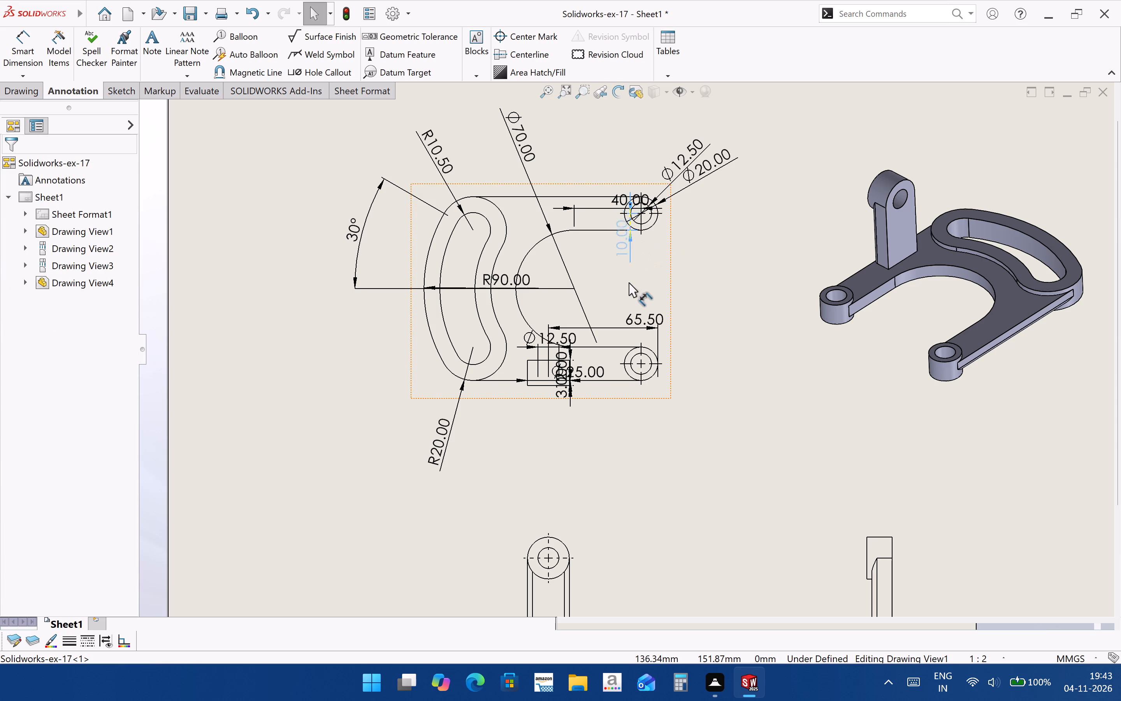
{"action": "left_click_drag", "start_coordinate": [629, 282], "coordinate": [593, 286]}
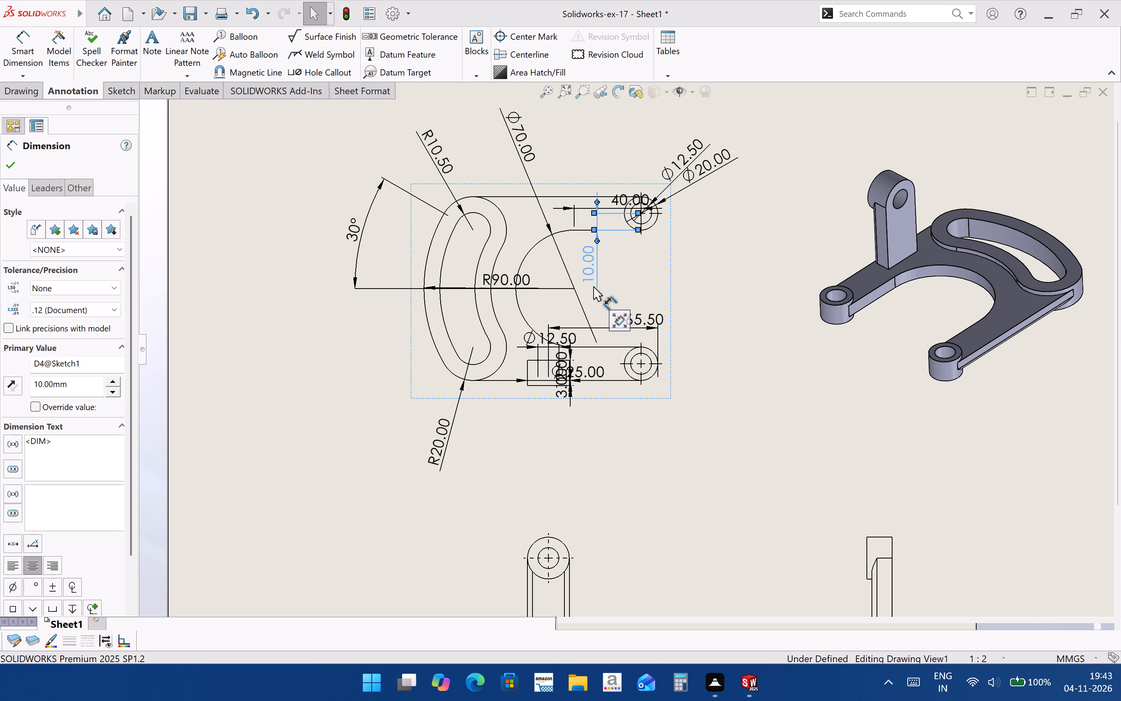
{"action": "key", "text": "Delete"}
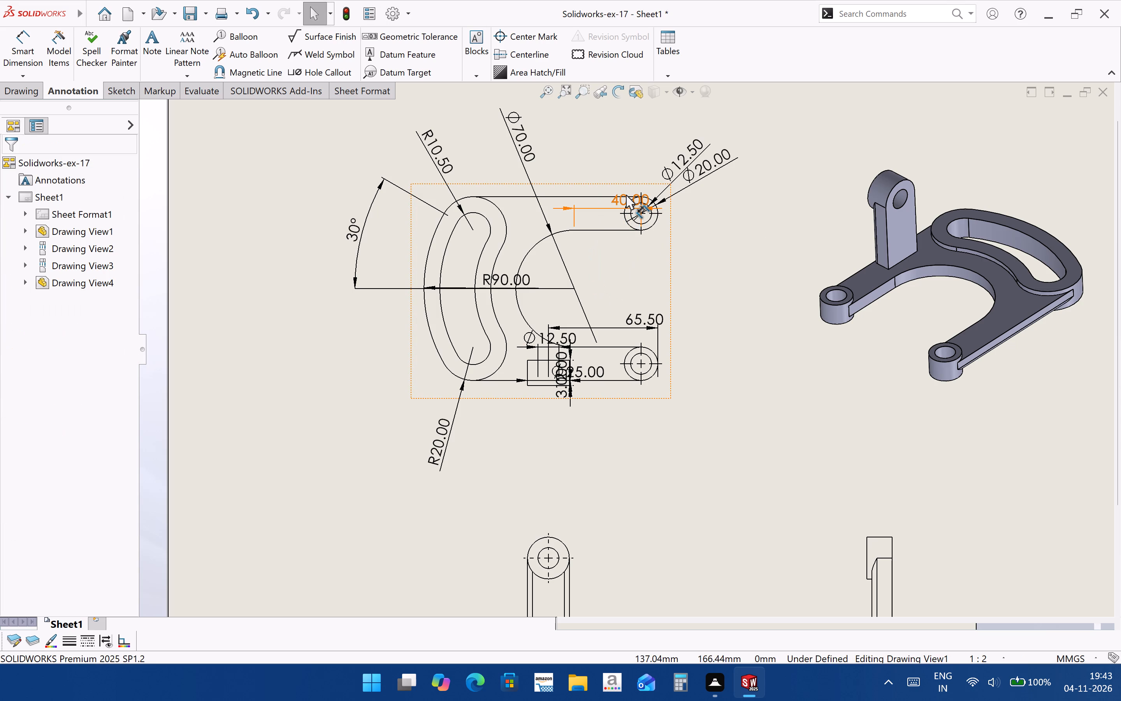
Move the 40.00 dimension into the fork opening, in line with the R90.00 dimension.
{"action": "left_click_drag", "start_coordinate": [626, 195], "coordinate": [626, 262]}
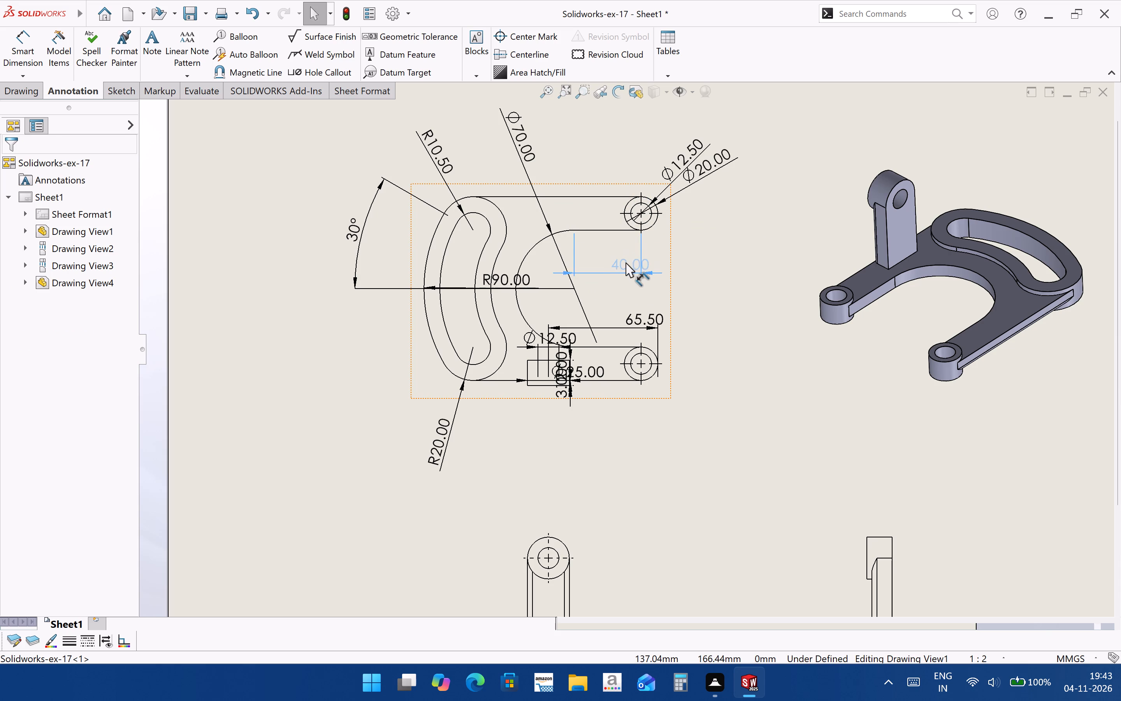
{"action": "left_click_drag", "start_coordinate": [626, 262], "coordinate": [627, 275]}
{"action": "left_click", "coordinate": [706, 287]}
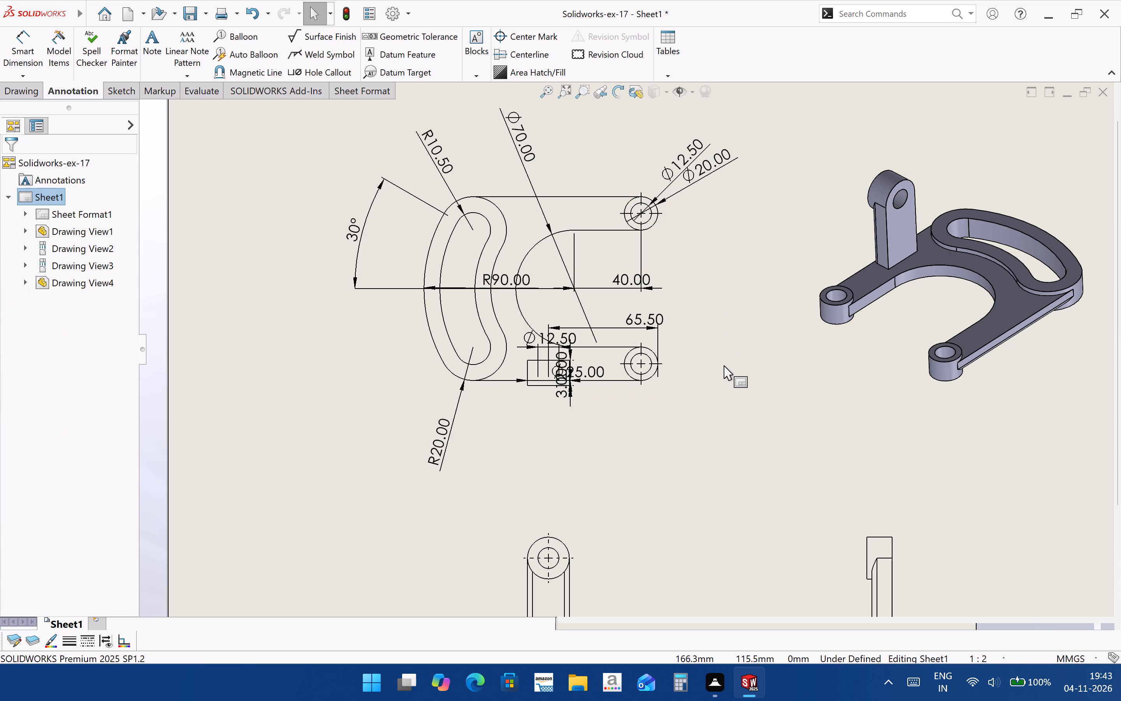
Centre the 40.00 dimension's text between its extension lines in the fork opening.
{"action": "left_click_drag", "start_coordinate": [636, 285], "coordinate": [616, 286]}
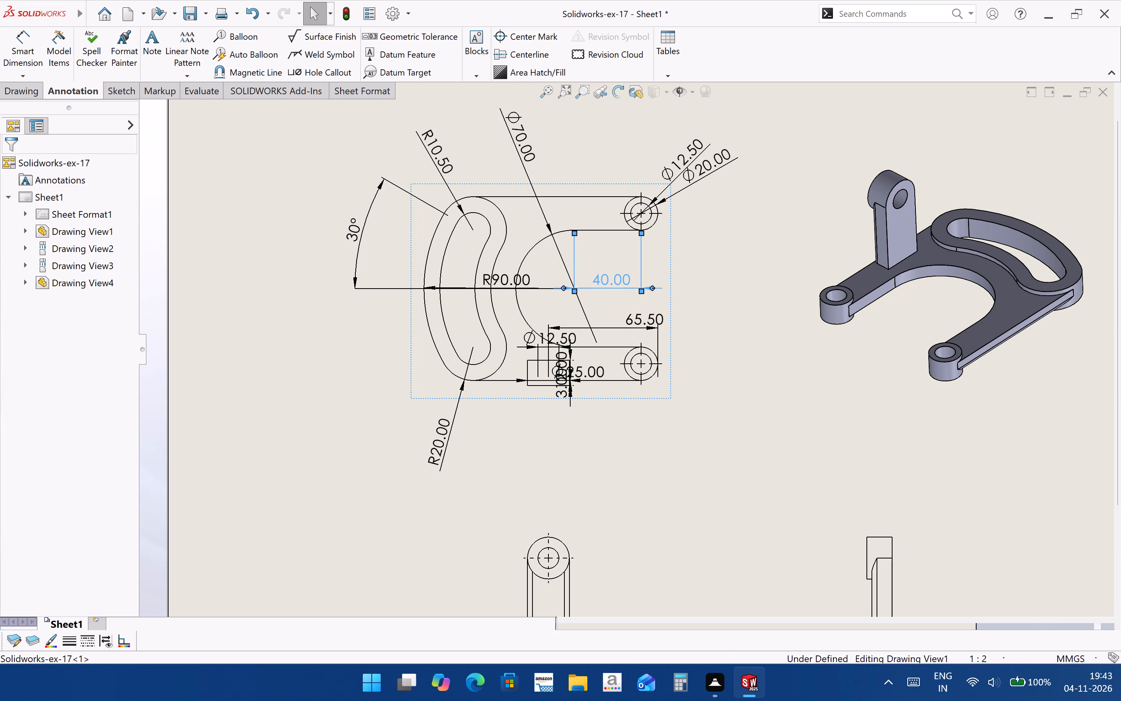
{"action": "left_click", "coordinate": [758, 390]}
Delete the 65.50, Ø12.50, Ø25.00, 12.00 and 3.00 dimensions crowded around the small rectangular lug in the upper view.
{"action": "scroll", "coordinate": [627, 347], "scroll_direction": "down", "scroll_amount": 2}
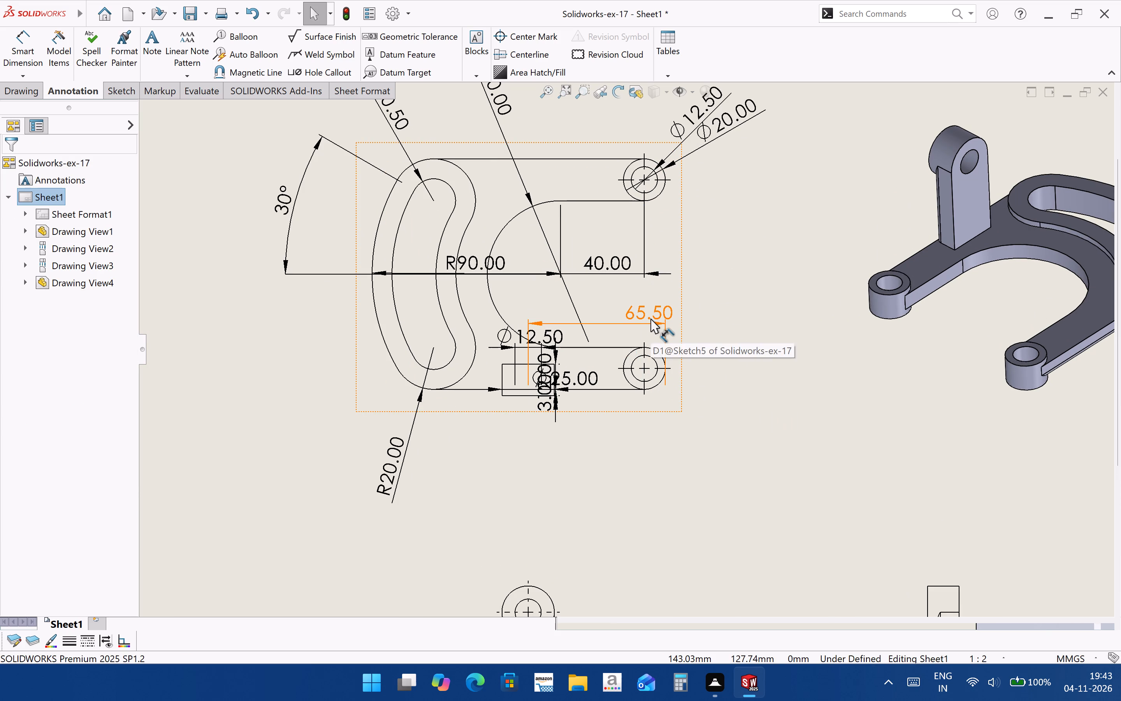
{"action": "left_click", "coordinate": [650, 319]}
{"action": "key", "text": "Delete"}
{"action": "left_click", "coordinate": [545, 338]}
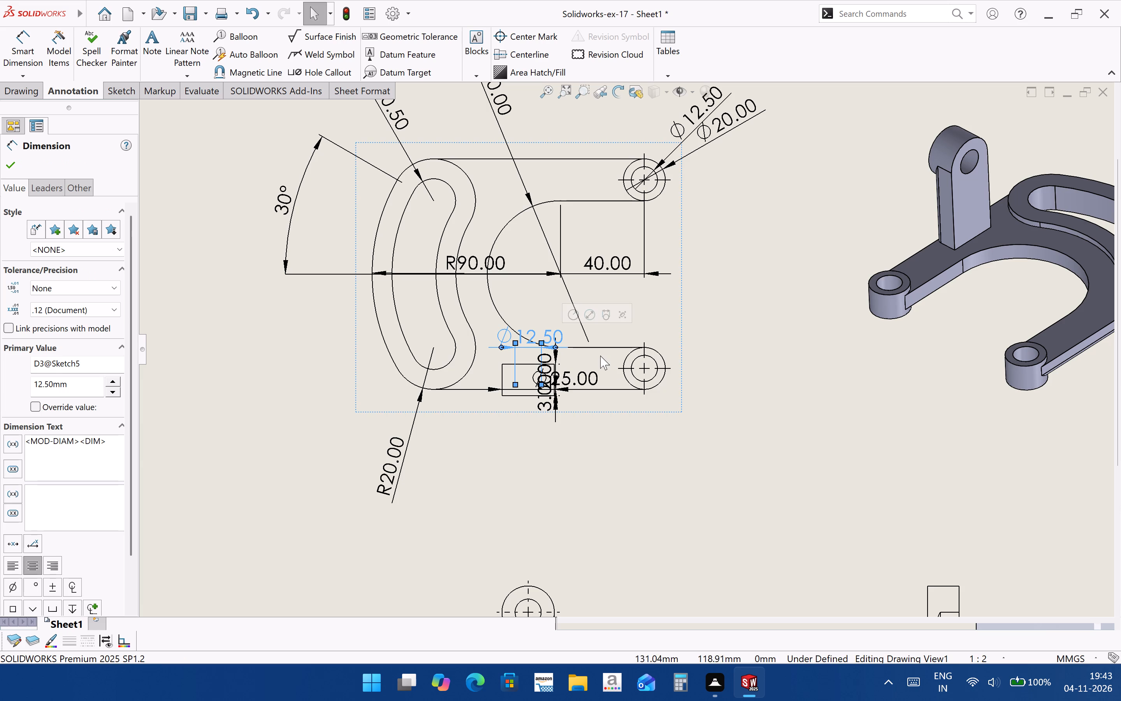
{"action": "key", "text": "Delete"}
{"action": "left_click_drag", "start_coordinate": [575, 381], "coordinate": [569, 447]}
{"action": "key", "text": "Delete"}
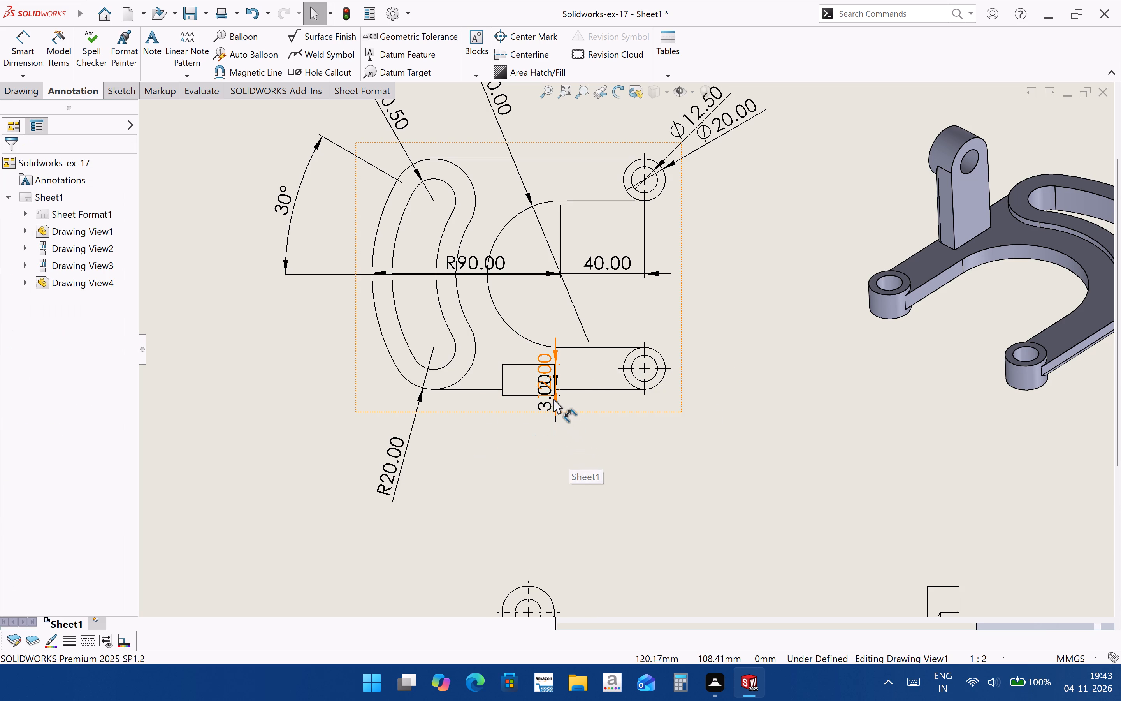
{"action": "left_click_drag", "start_coordinate": [551, 399], "coordinate": [720, 435]}
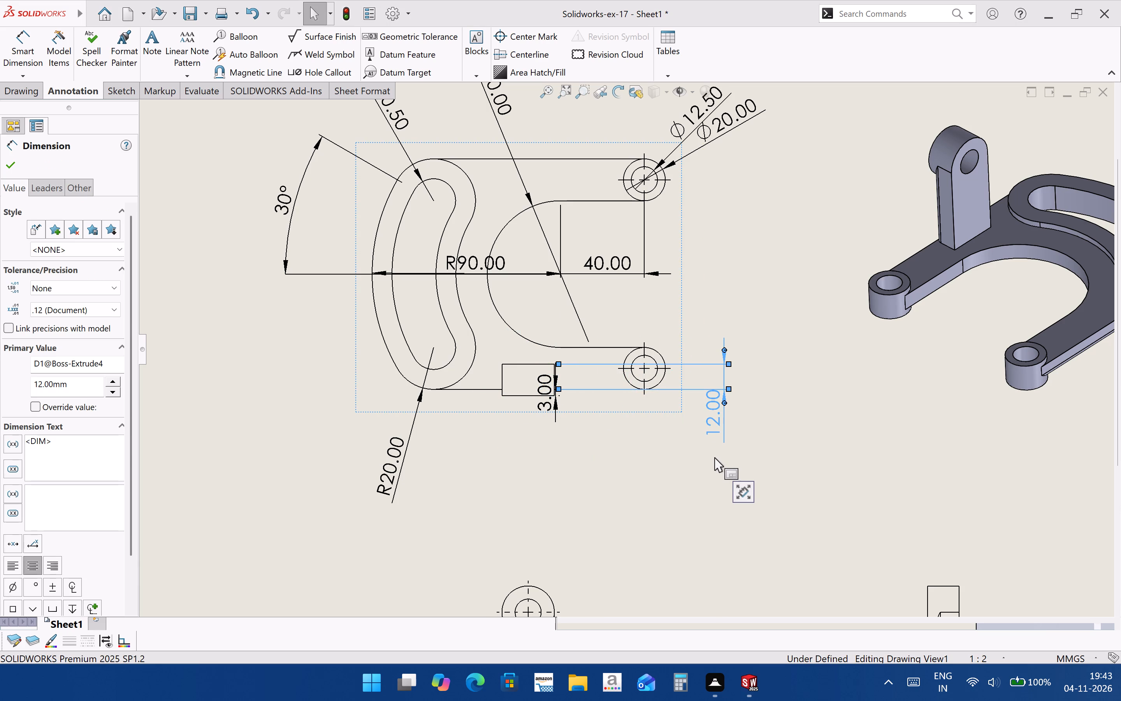
{"action": "key", "text": "Delete"}
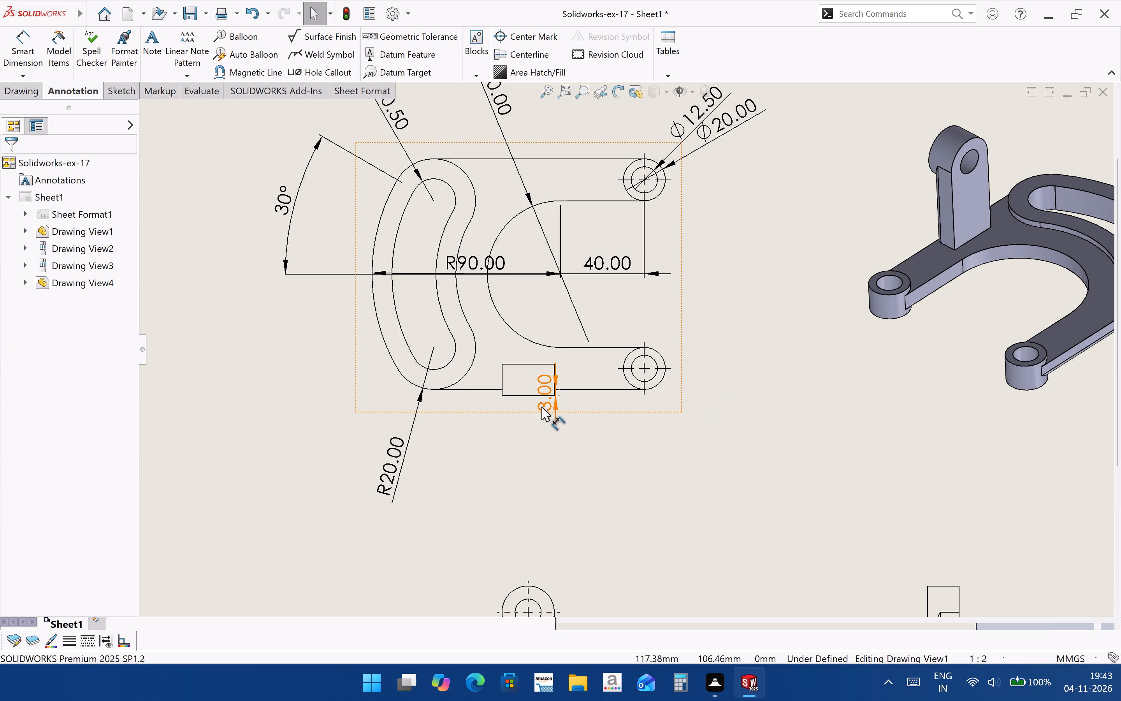
{"action": "left_click", "coordinate": [541, 406]}
{"action": "key", "text": "Delete"}
Move the R90.00 dimension's text along the horizontal centreline into the fork opening, beside the 40.00 dimension.
{"action": "scroll", "coordinate": [573, 396], "scroll_direction": "up", "scroll_amount": 1}
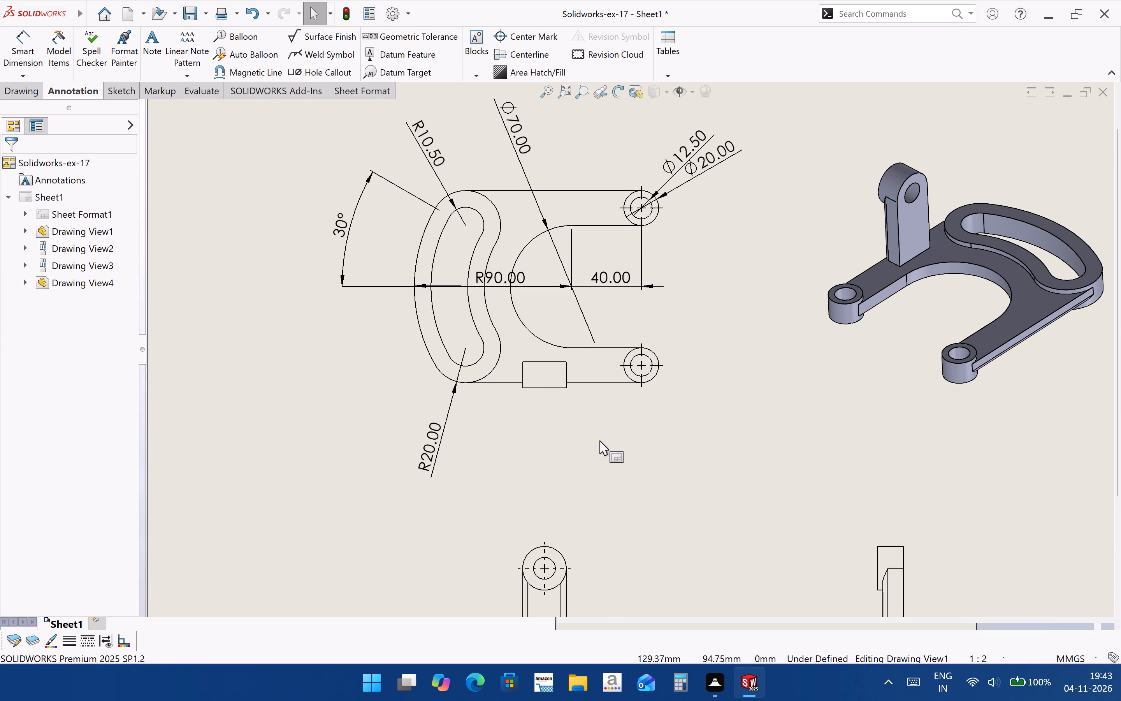
{"action": "scroll", "coordinate": [602, 439], "scroll_direction": "up", "scroll_amount": 1}
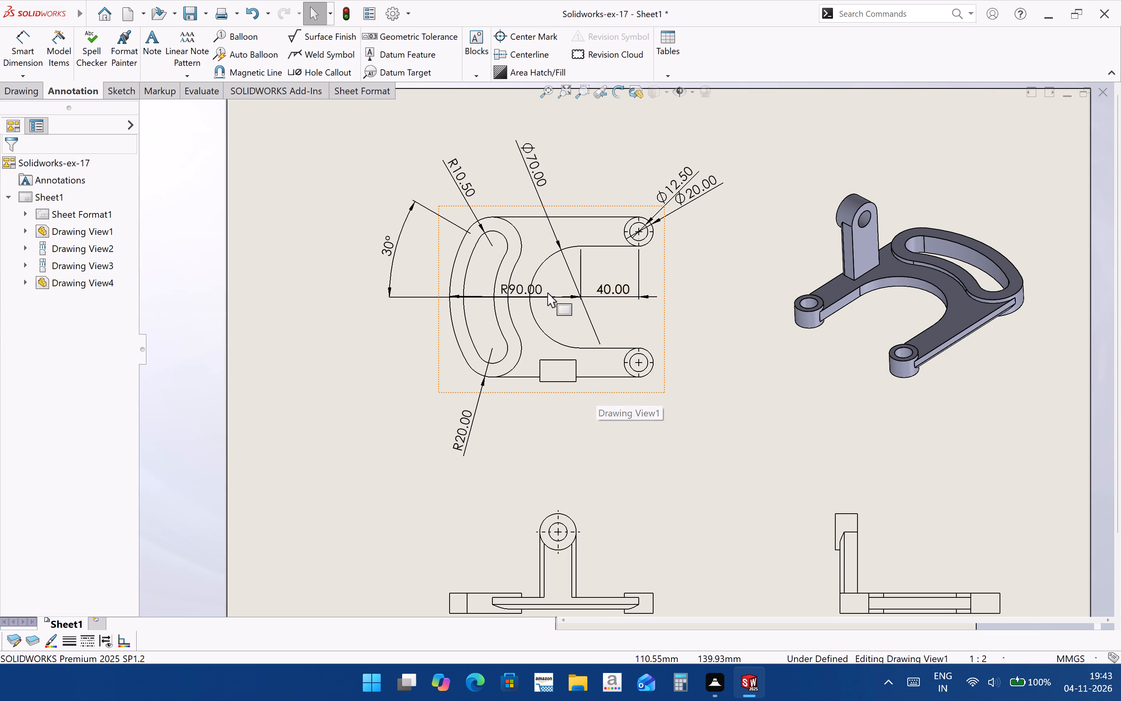
{"action": "left_click_drag", "start_coordinate": [526, 289], "coordinate": [523, 401]}
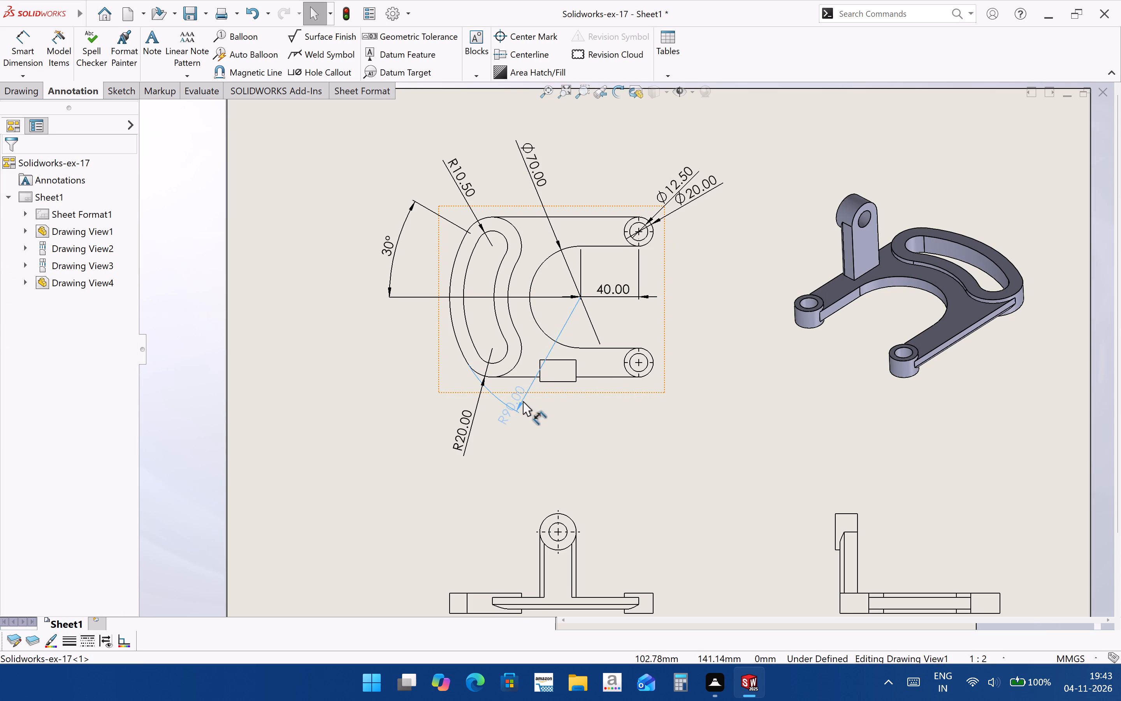
{"action": "left_click_drag", "start_coordinate": [523, 401], "coordinate": [560, 288]}
{"action": "left_click", "coordinate": [654, 322]}
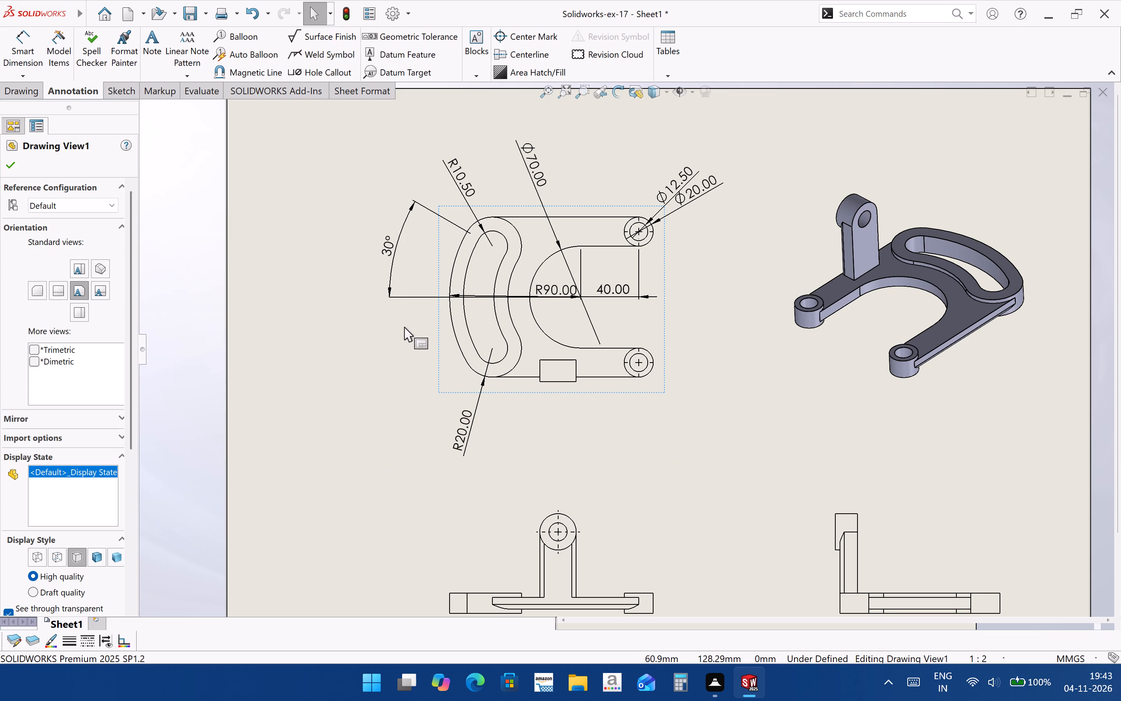
Dimension the curved slot's width between its inner and outer arcs, placing the text outside the view below the 30° dimension.
{"action": "scroll", "coordinate": [406, 327], "scroll_direction": "up", "scroll_amount": 2}
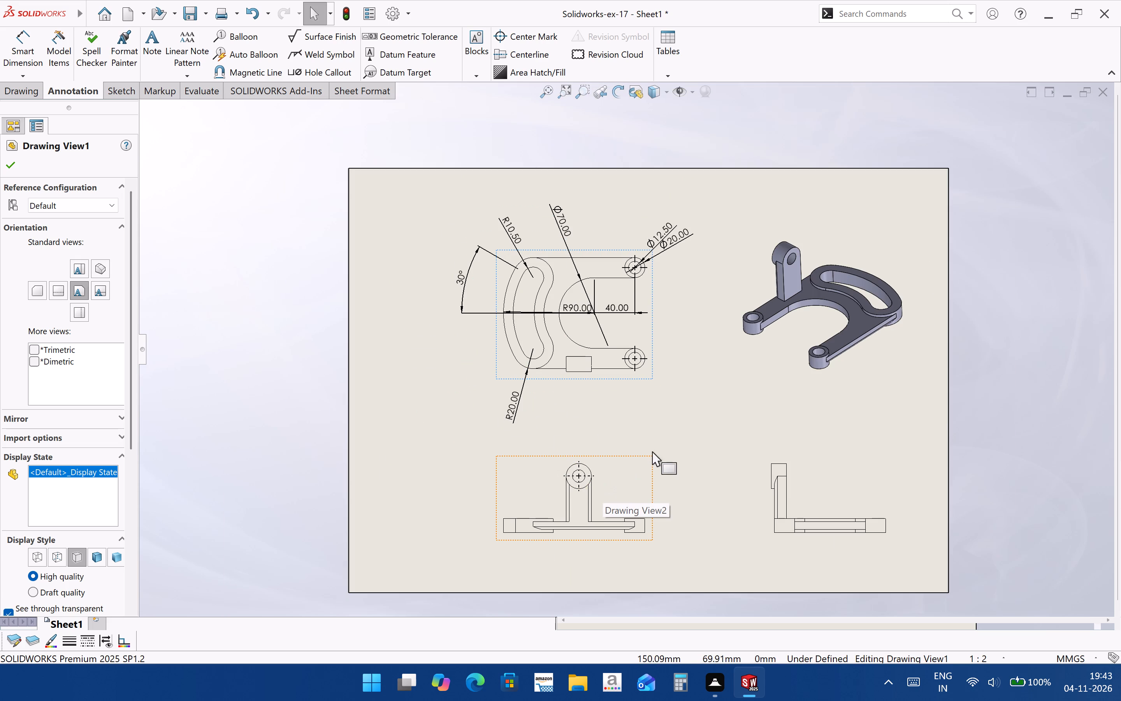
{"action": "scroll", "coordinate": [651, 254], "scroll_direction": "down", "scroll_amount": 2}
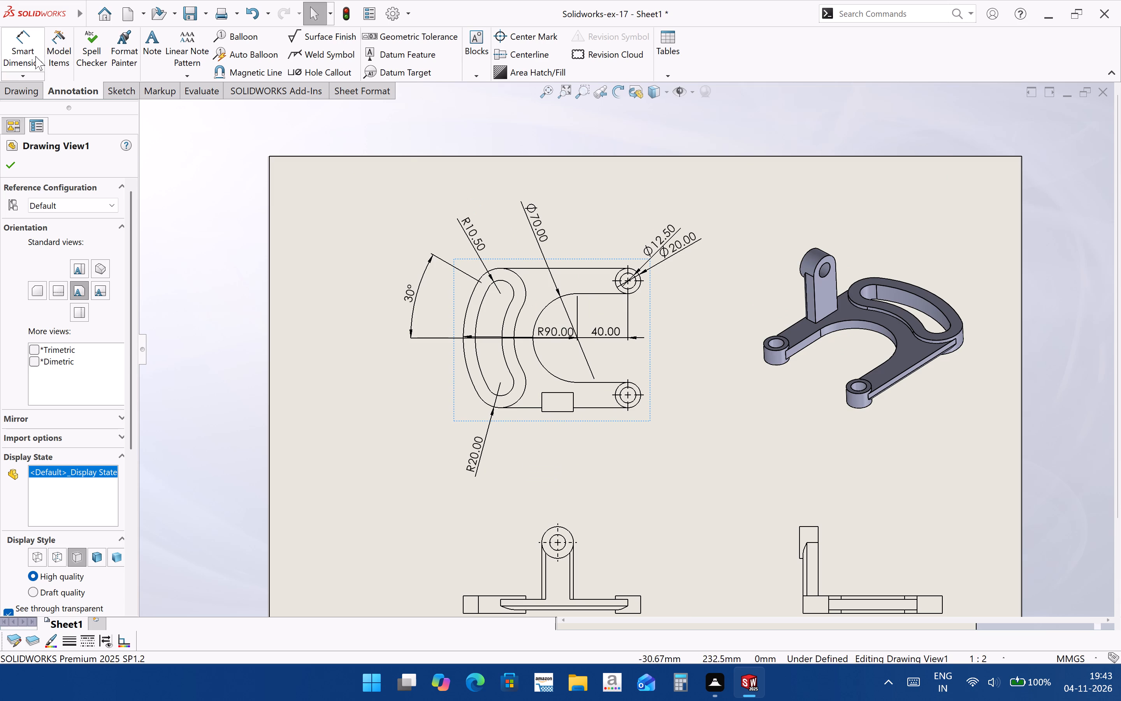
{"action": "left_click", "coordinate": [19, 51]}
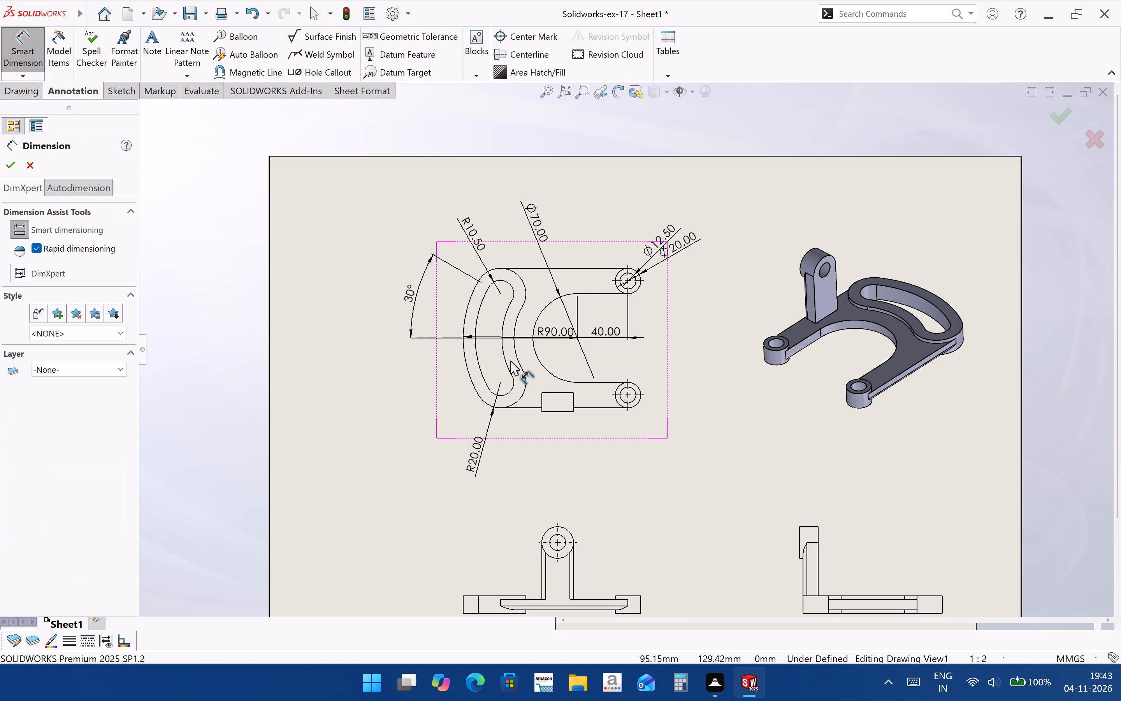
{"action": "left_click", "coordinate": [505, 362]}
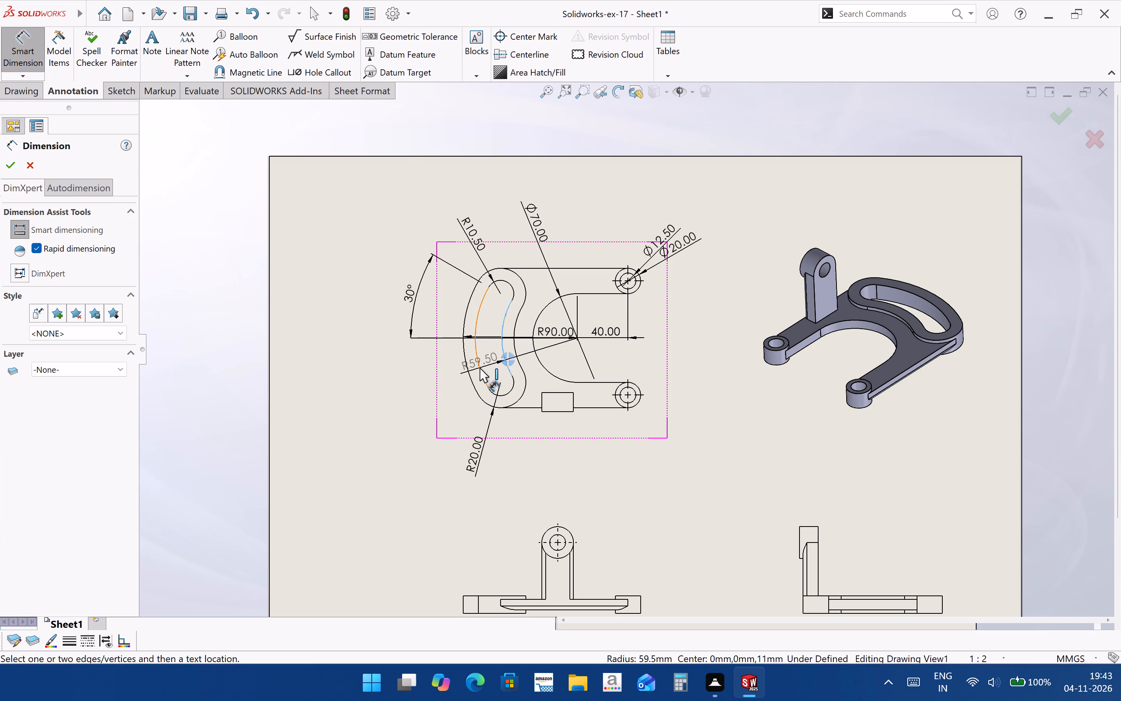
{"action": "left_click", "coordinate": [479, 368], "text": "shift"}
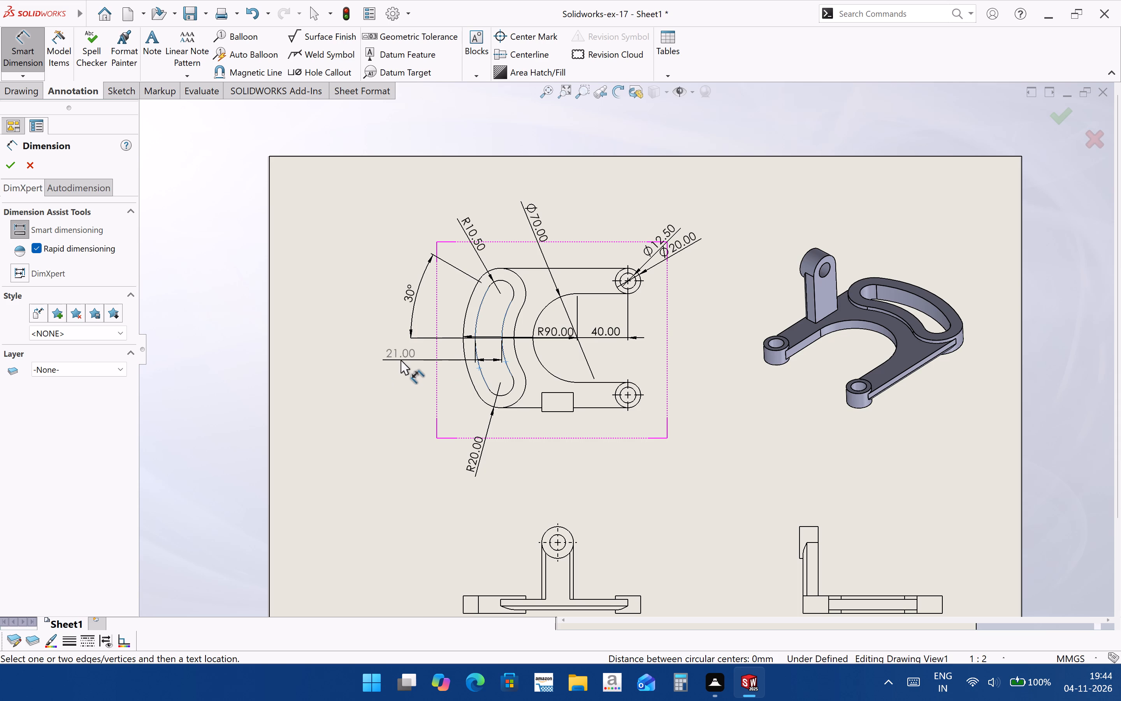
{"action": "left_click", "coordinate": [401, 360]}
{"action": "left_click", "coordinate": [586, 478]}
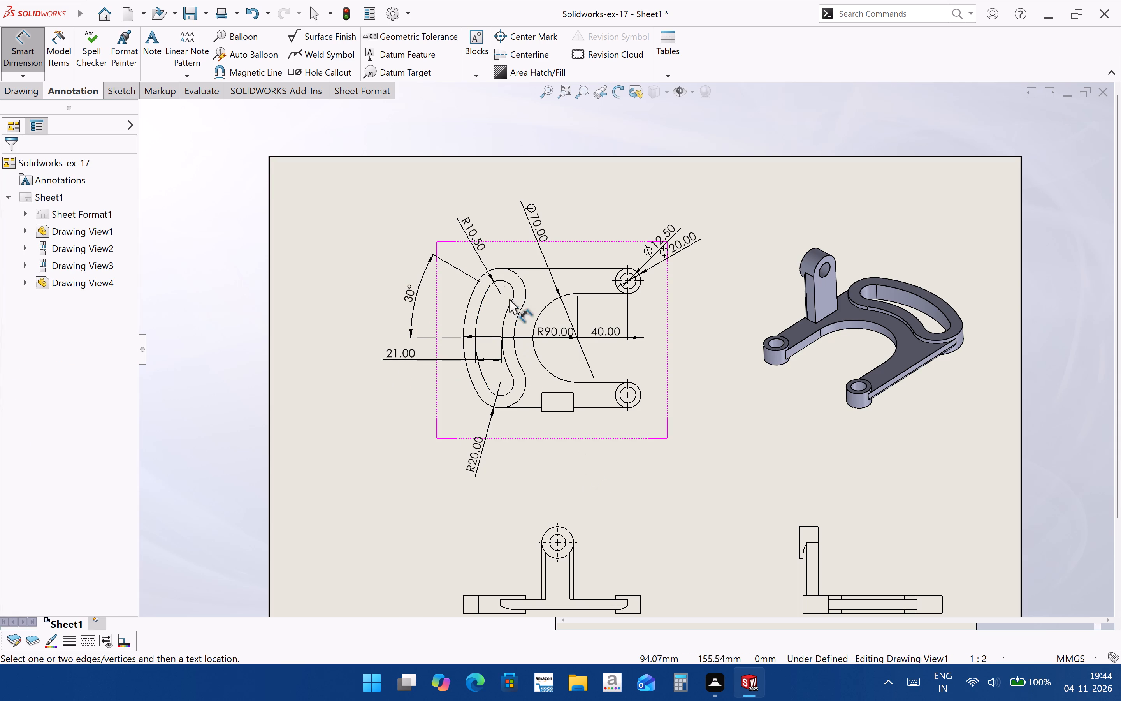
{"action": "key", "text": "Escape"}
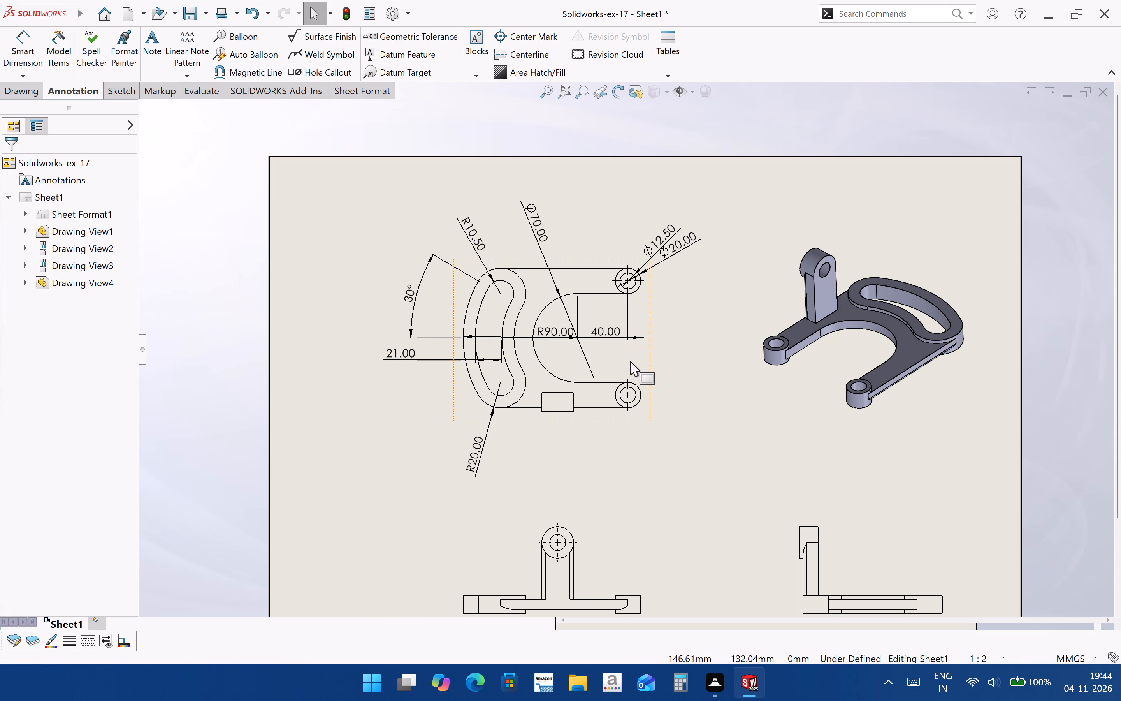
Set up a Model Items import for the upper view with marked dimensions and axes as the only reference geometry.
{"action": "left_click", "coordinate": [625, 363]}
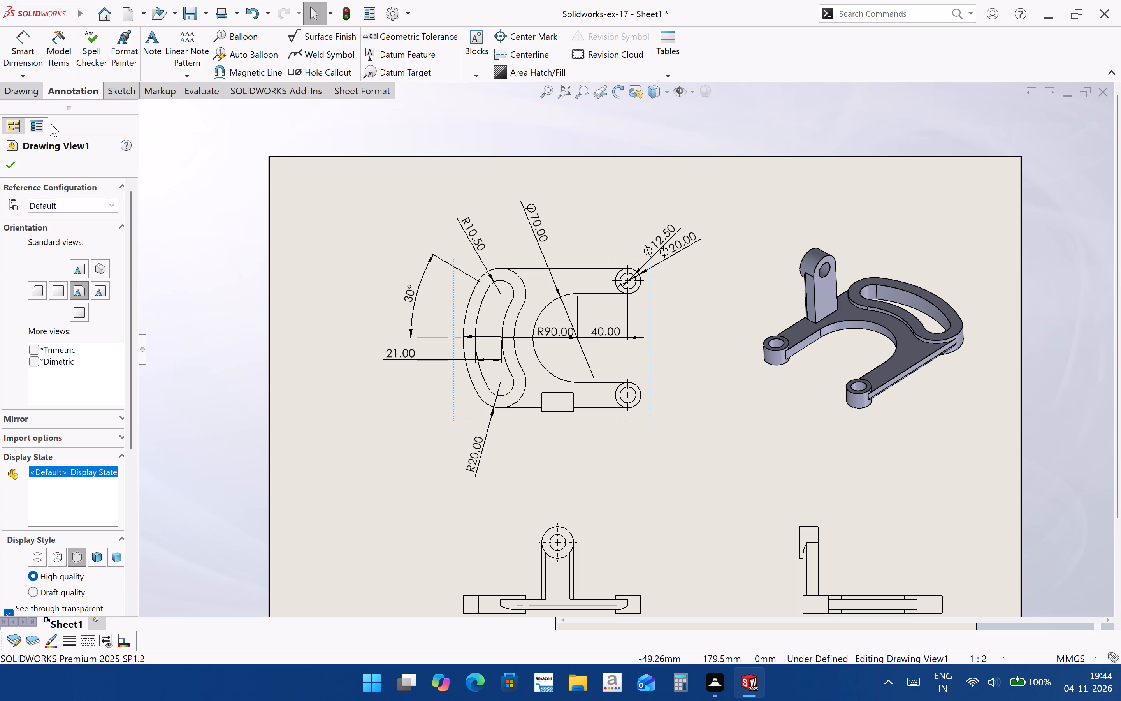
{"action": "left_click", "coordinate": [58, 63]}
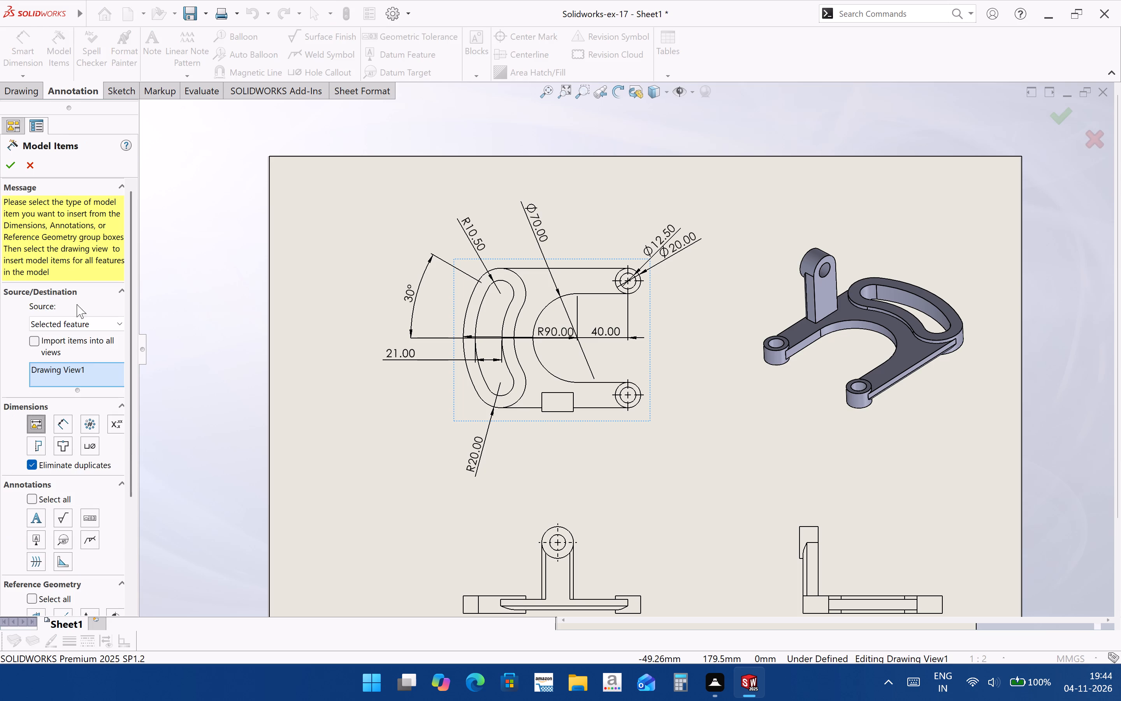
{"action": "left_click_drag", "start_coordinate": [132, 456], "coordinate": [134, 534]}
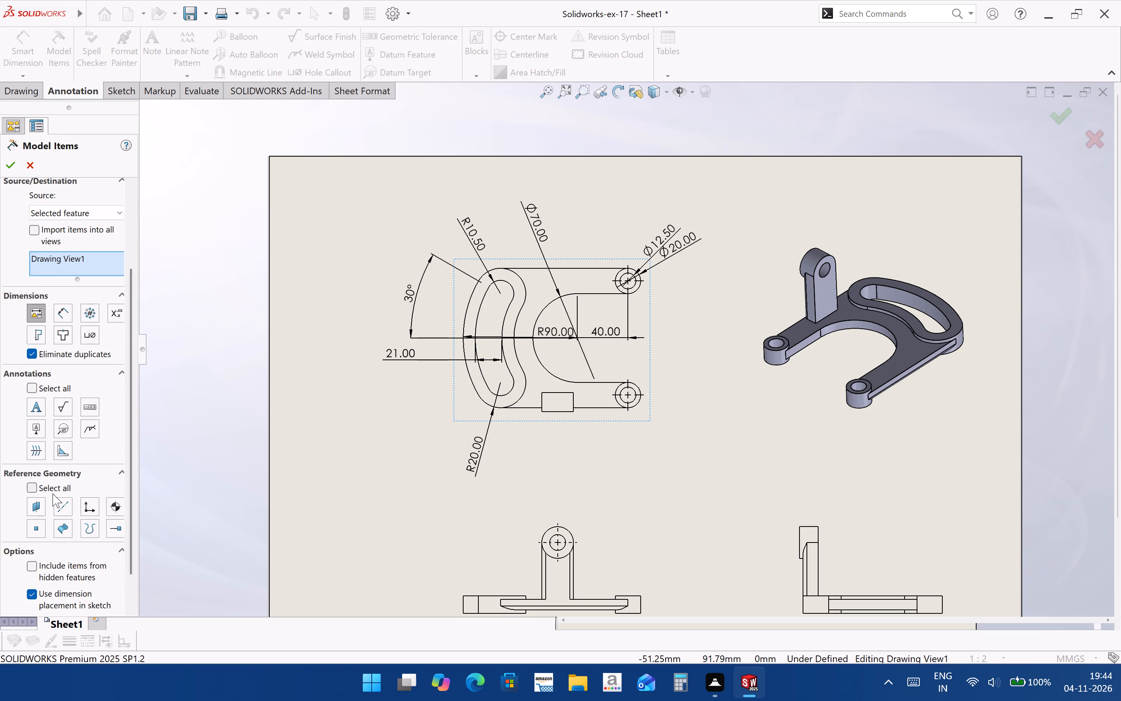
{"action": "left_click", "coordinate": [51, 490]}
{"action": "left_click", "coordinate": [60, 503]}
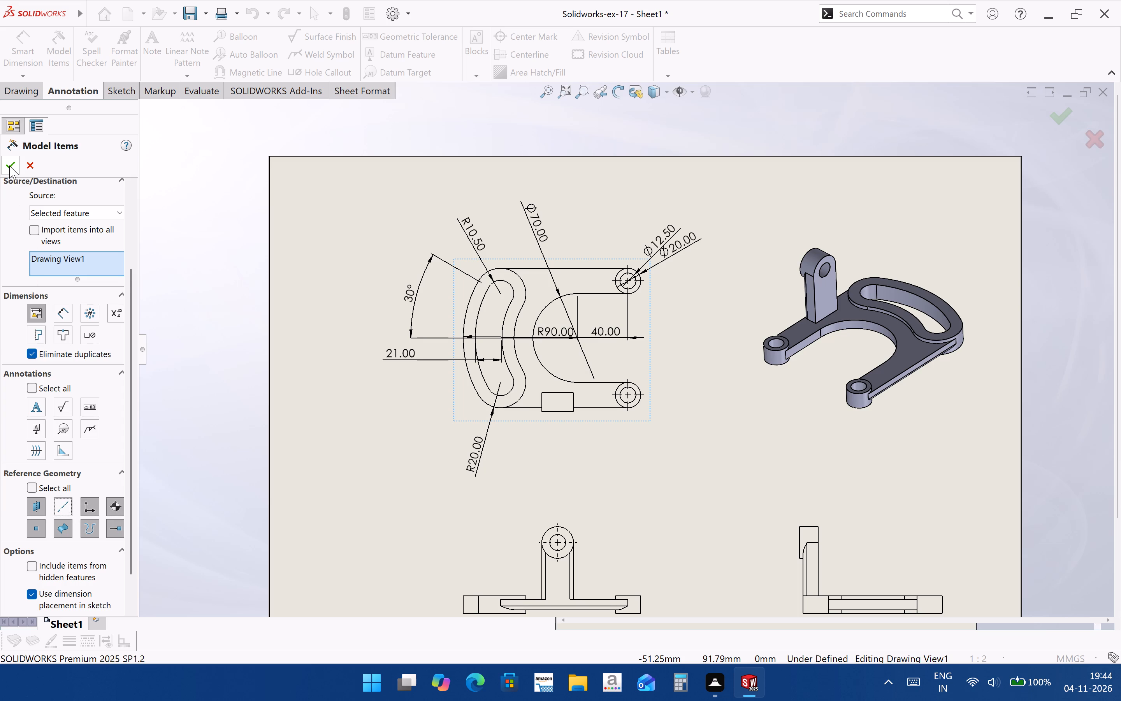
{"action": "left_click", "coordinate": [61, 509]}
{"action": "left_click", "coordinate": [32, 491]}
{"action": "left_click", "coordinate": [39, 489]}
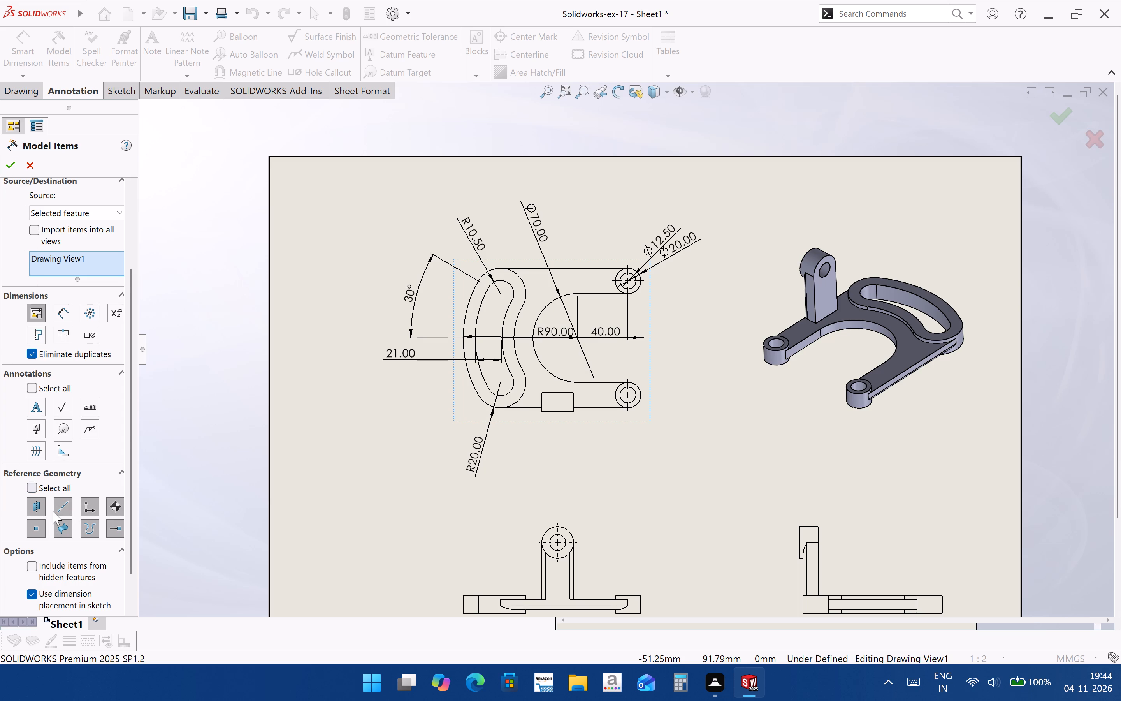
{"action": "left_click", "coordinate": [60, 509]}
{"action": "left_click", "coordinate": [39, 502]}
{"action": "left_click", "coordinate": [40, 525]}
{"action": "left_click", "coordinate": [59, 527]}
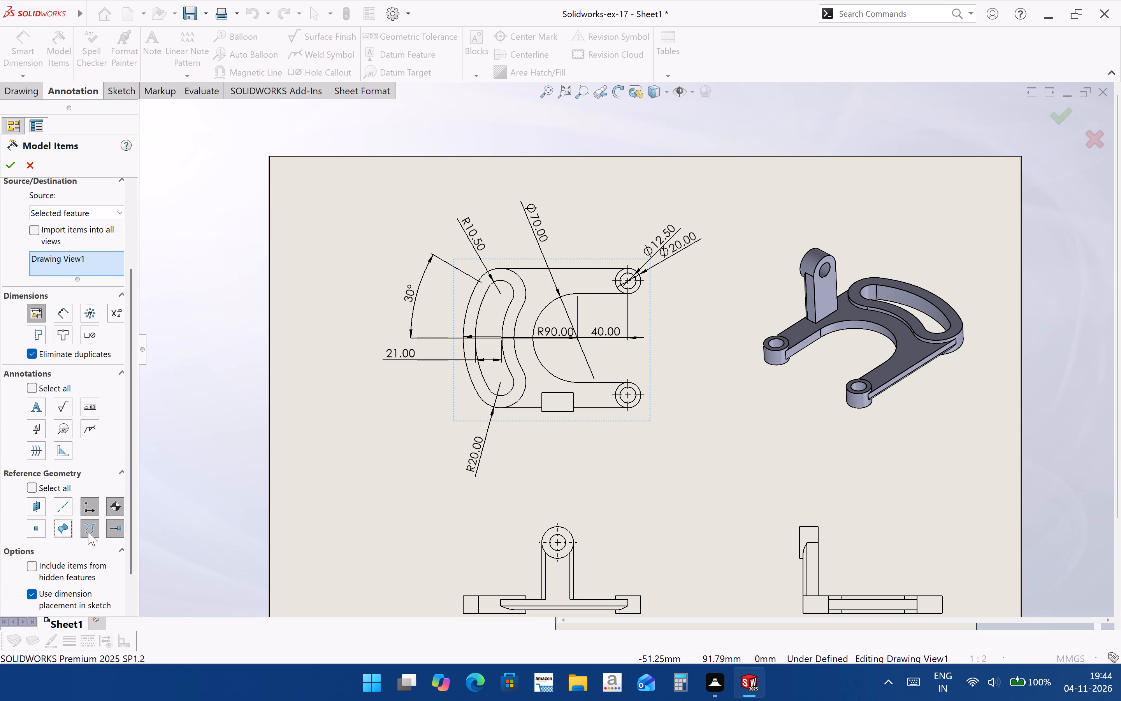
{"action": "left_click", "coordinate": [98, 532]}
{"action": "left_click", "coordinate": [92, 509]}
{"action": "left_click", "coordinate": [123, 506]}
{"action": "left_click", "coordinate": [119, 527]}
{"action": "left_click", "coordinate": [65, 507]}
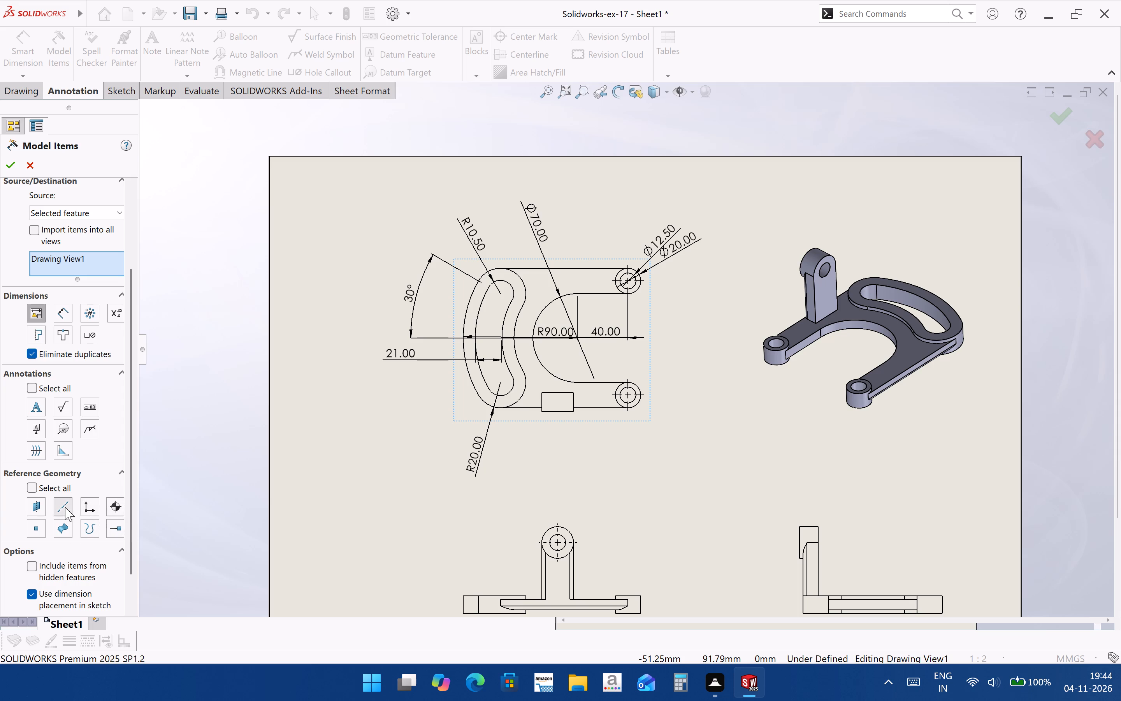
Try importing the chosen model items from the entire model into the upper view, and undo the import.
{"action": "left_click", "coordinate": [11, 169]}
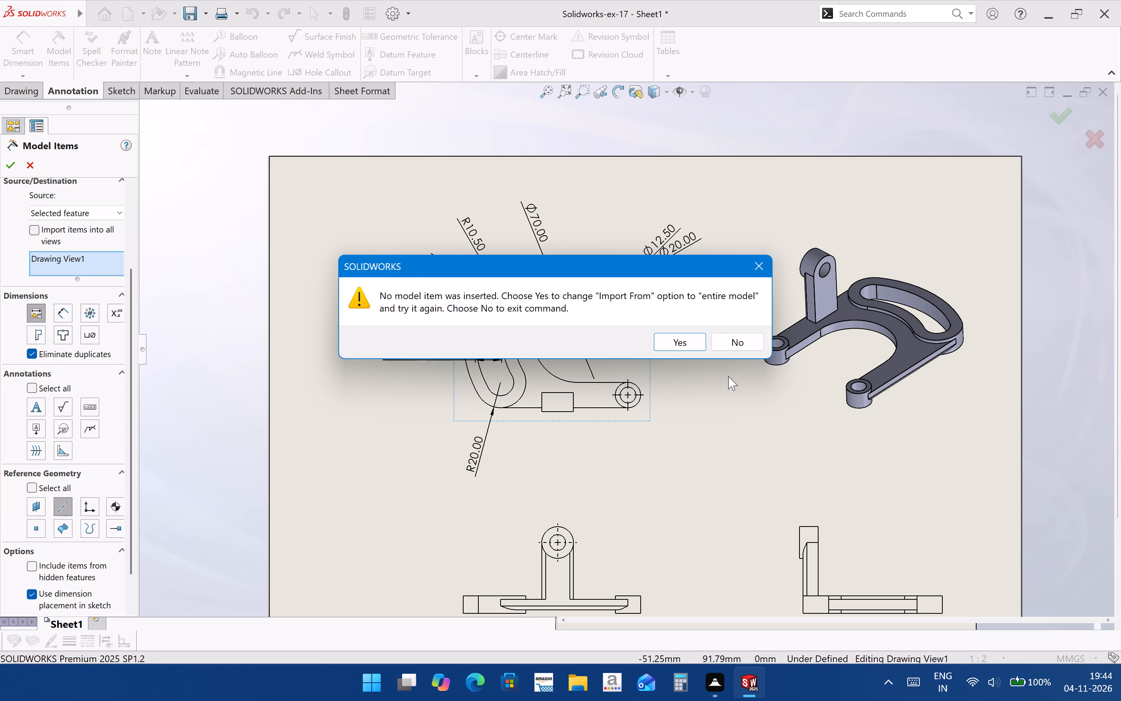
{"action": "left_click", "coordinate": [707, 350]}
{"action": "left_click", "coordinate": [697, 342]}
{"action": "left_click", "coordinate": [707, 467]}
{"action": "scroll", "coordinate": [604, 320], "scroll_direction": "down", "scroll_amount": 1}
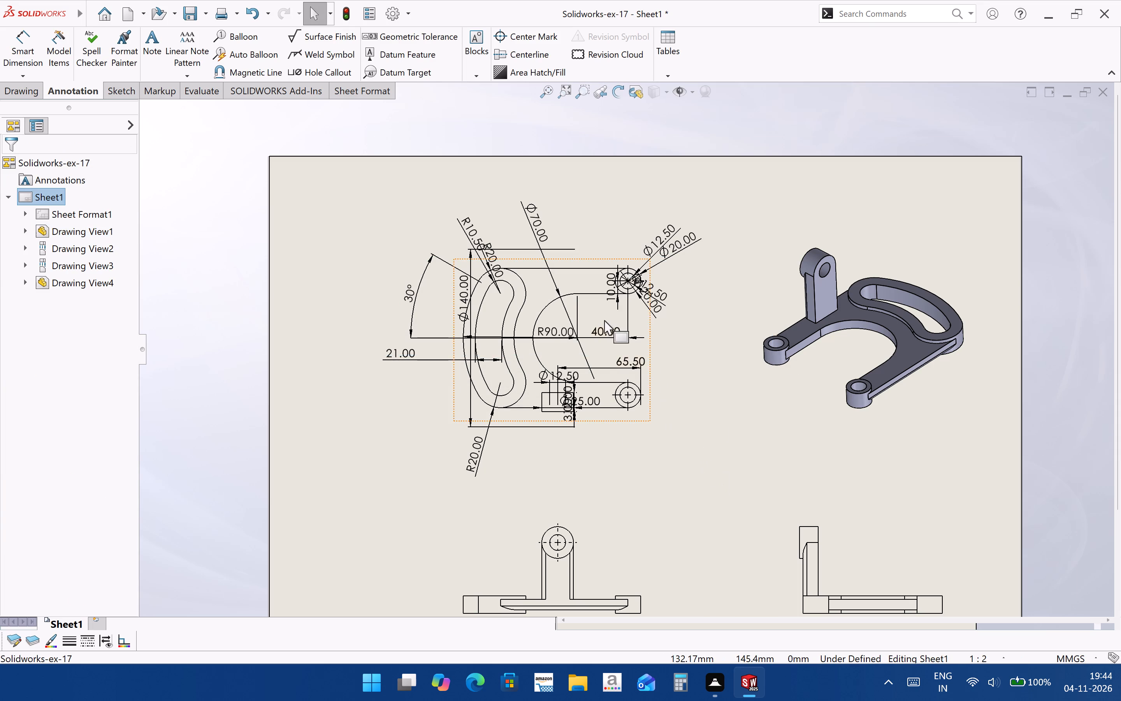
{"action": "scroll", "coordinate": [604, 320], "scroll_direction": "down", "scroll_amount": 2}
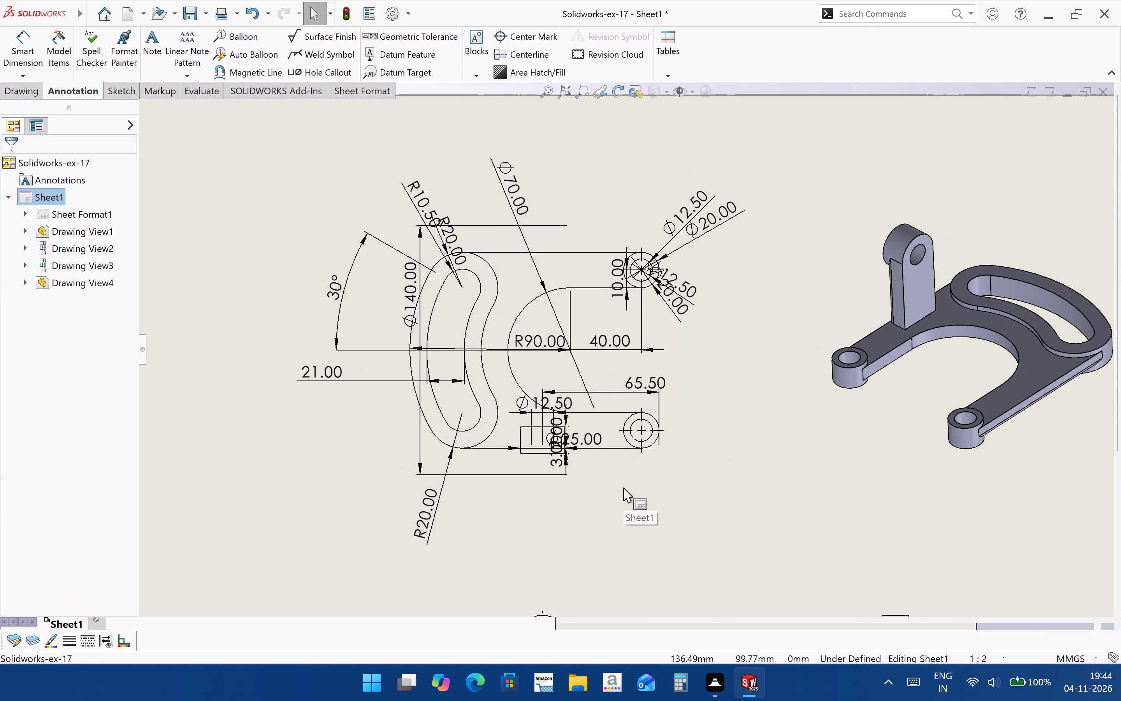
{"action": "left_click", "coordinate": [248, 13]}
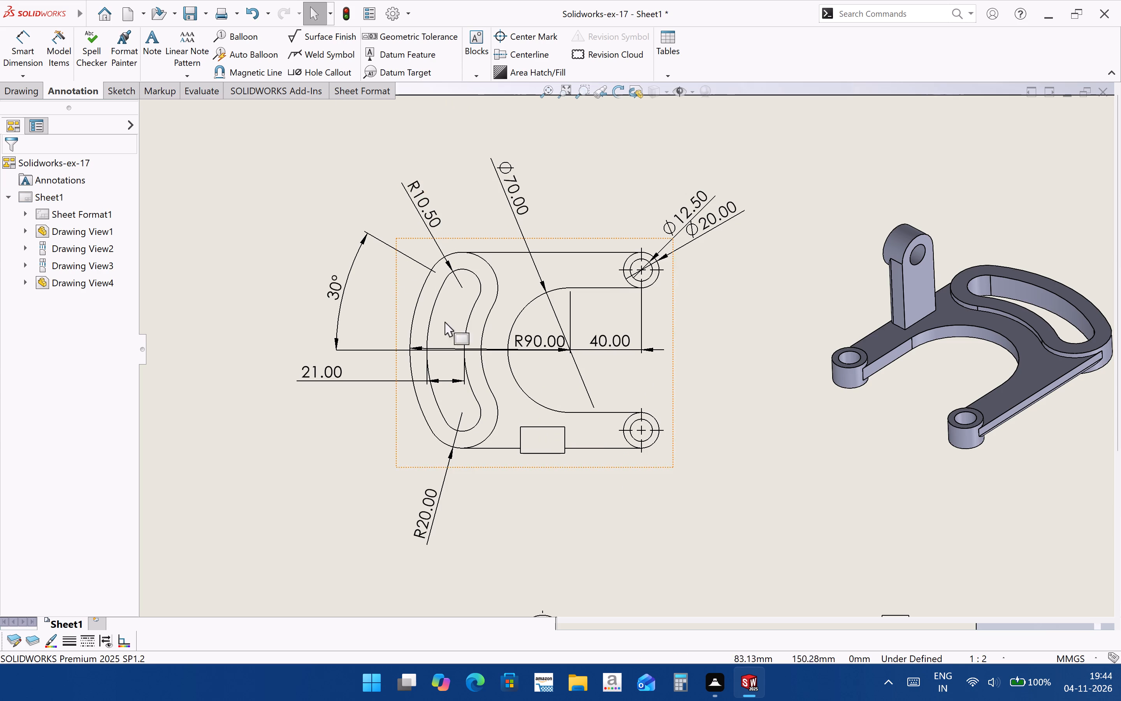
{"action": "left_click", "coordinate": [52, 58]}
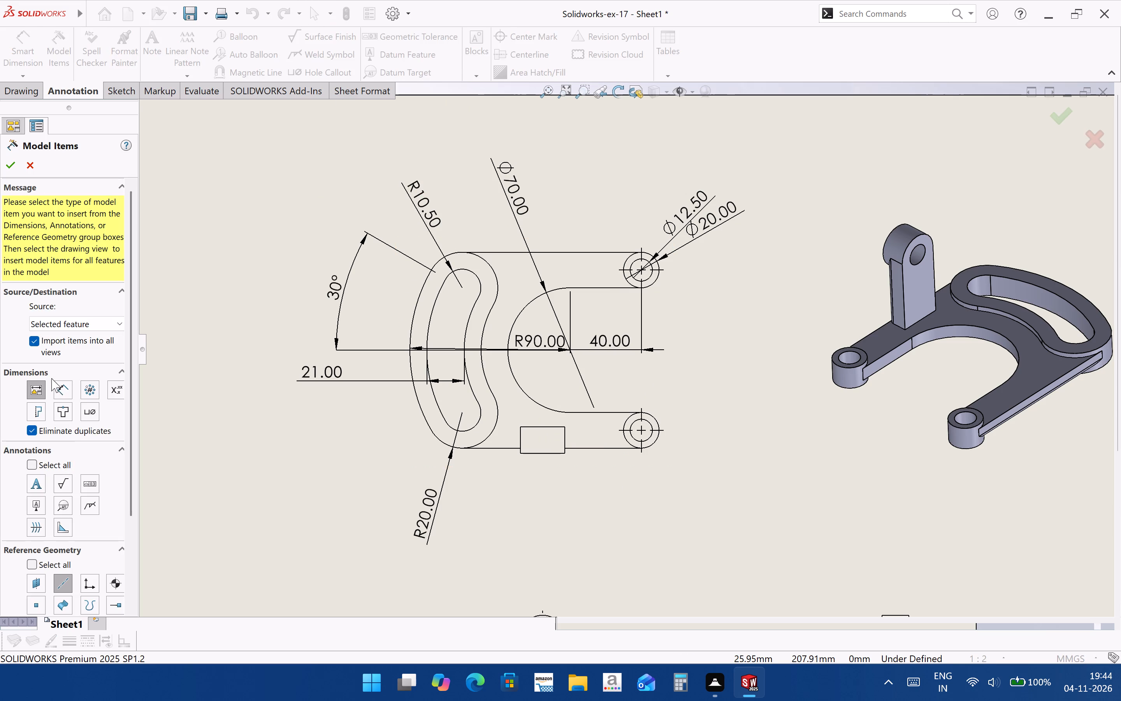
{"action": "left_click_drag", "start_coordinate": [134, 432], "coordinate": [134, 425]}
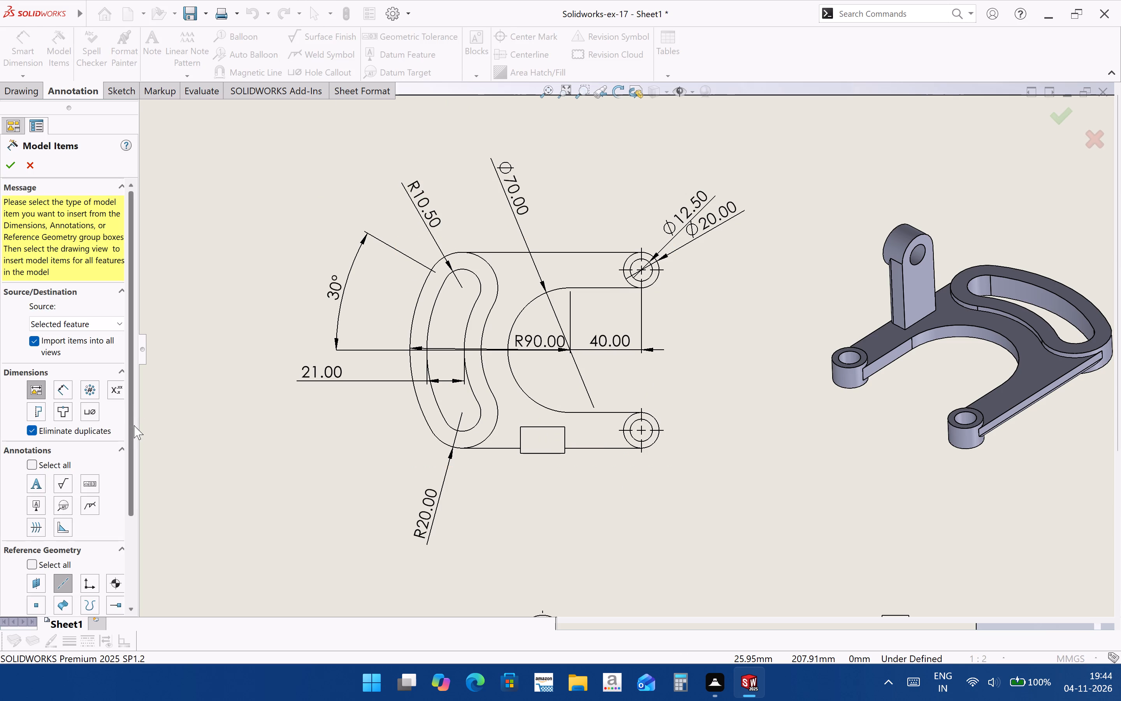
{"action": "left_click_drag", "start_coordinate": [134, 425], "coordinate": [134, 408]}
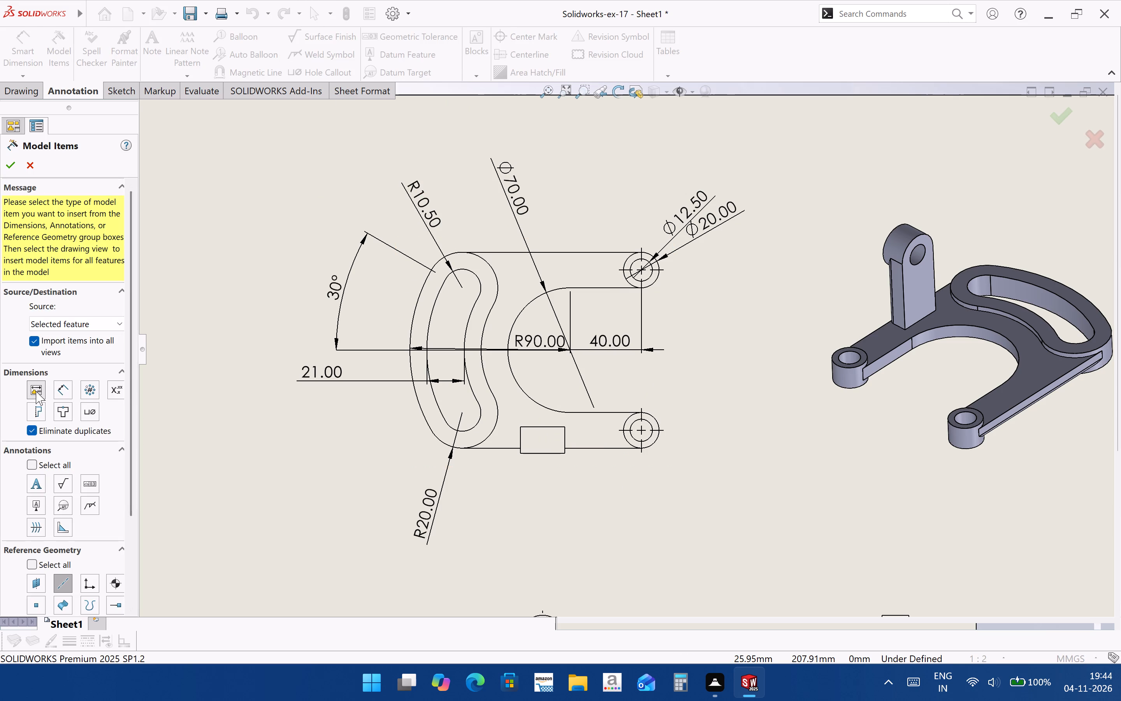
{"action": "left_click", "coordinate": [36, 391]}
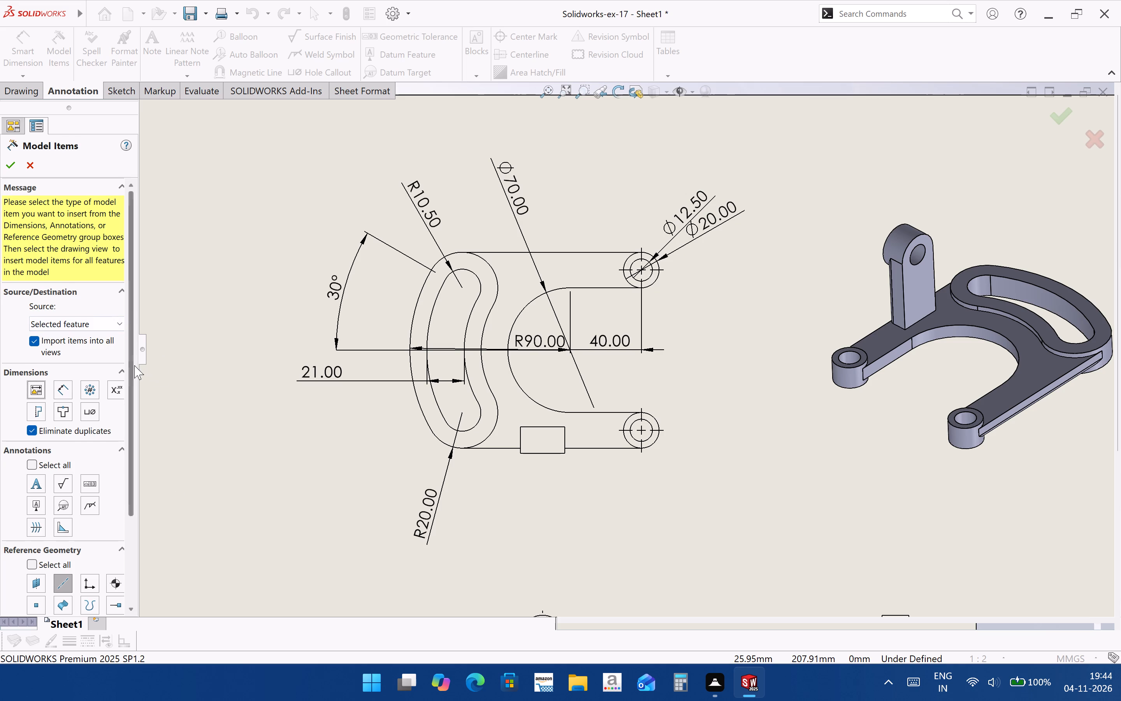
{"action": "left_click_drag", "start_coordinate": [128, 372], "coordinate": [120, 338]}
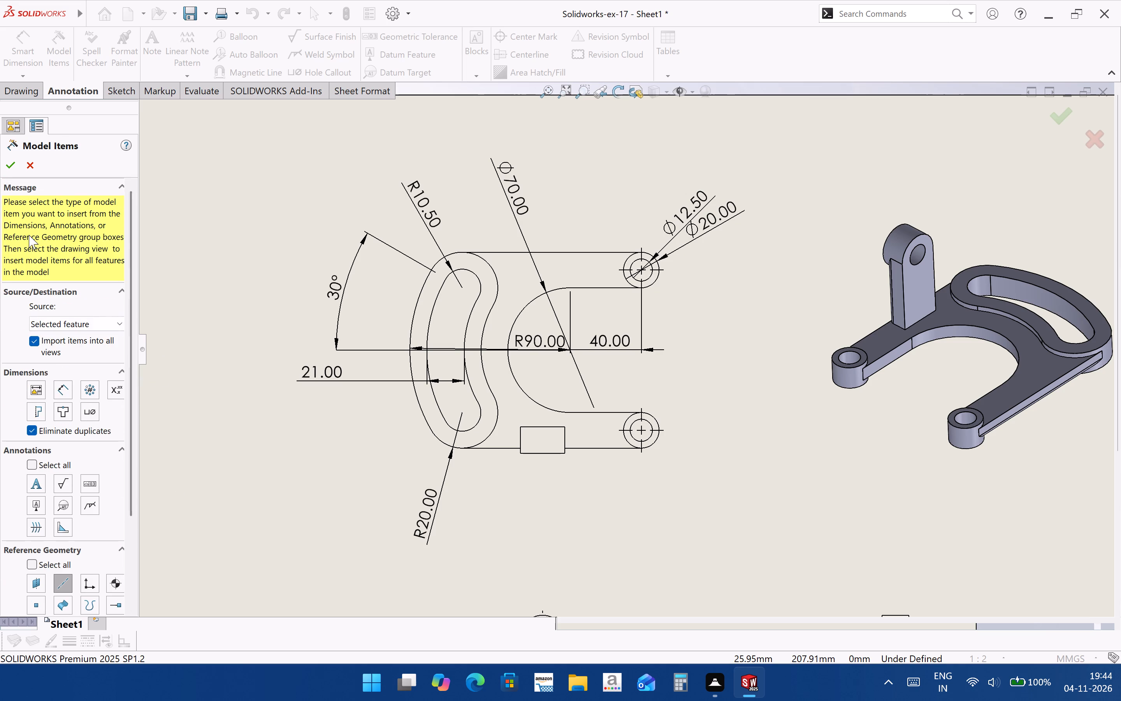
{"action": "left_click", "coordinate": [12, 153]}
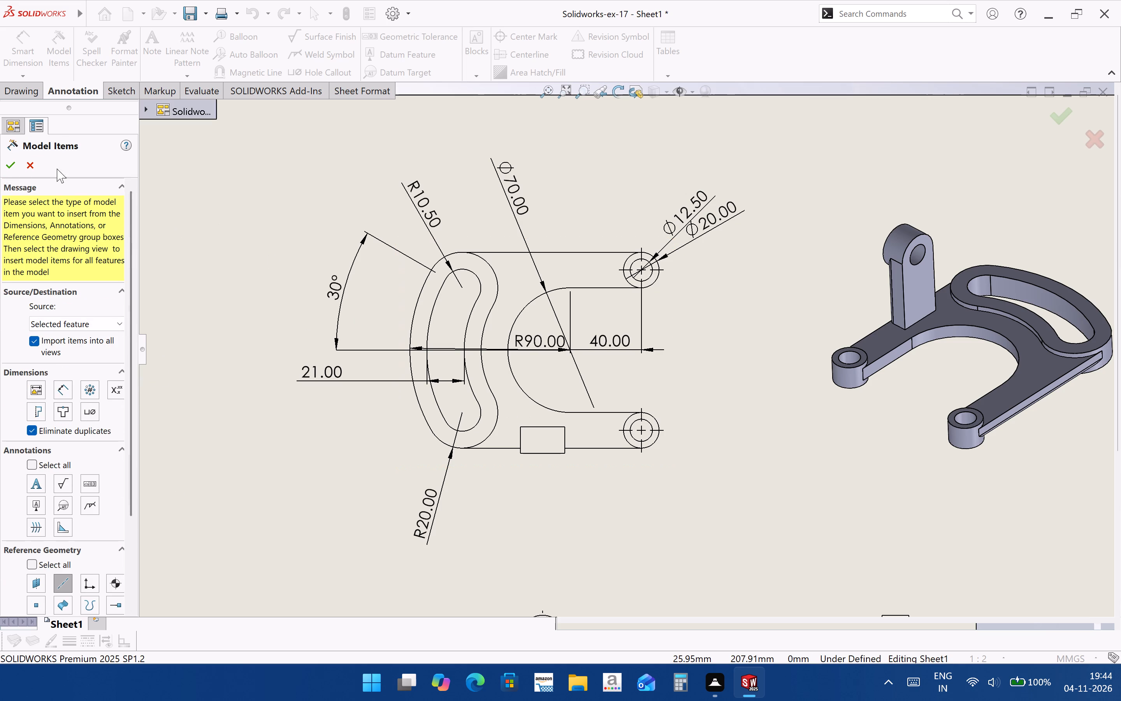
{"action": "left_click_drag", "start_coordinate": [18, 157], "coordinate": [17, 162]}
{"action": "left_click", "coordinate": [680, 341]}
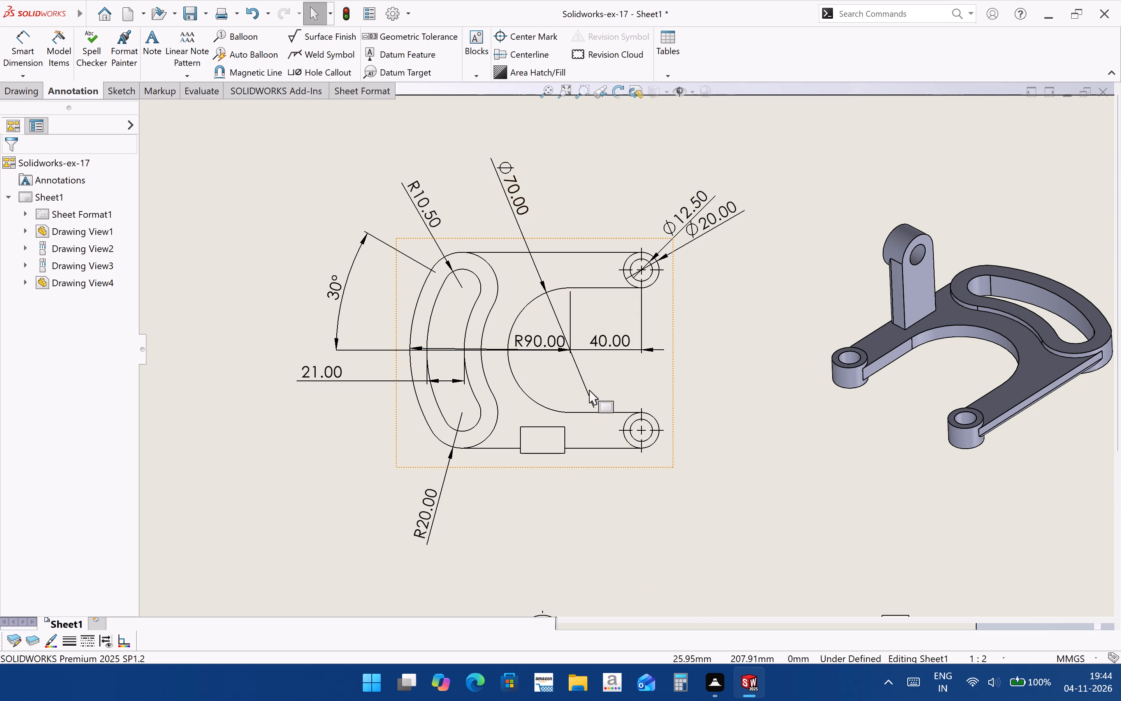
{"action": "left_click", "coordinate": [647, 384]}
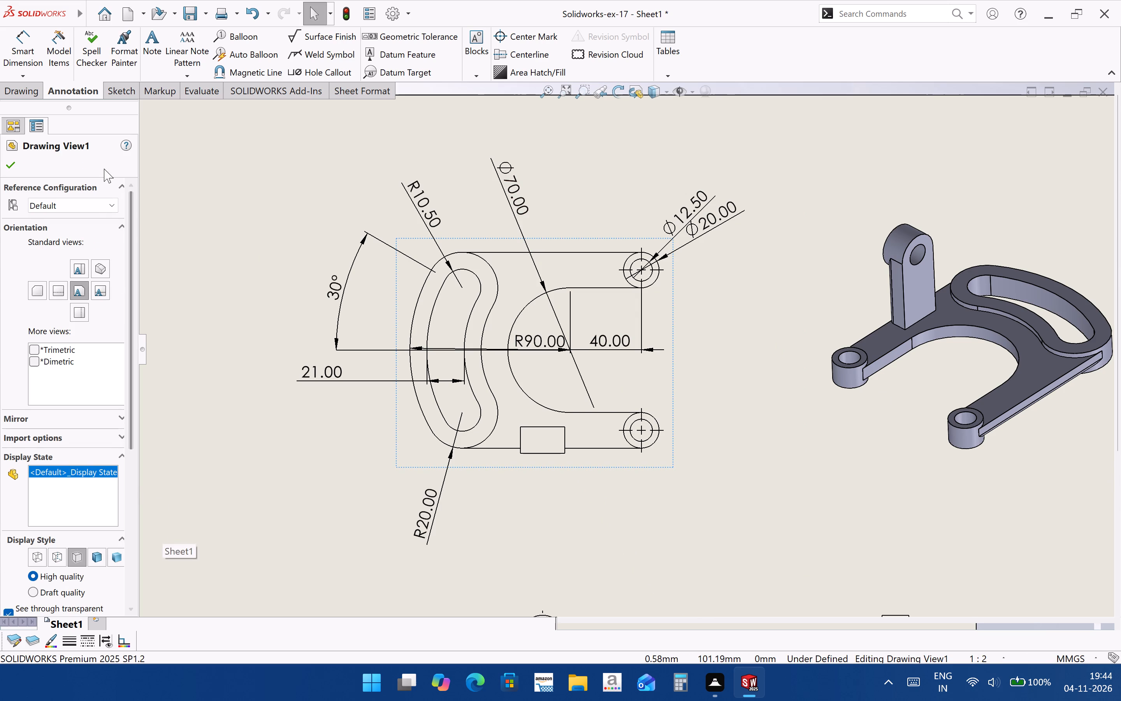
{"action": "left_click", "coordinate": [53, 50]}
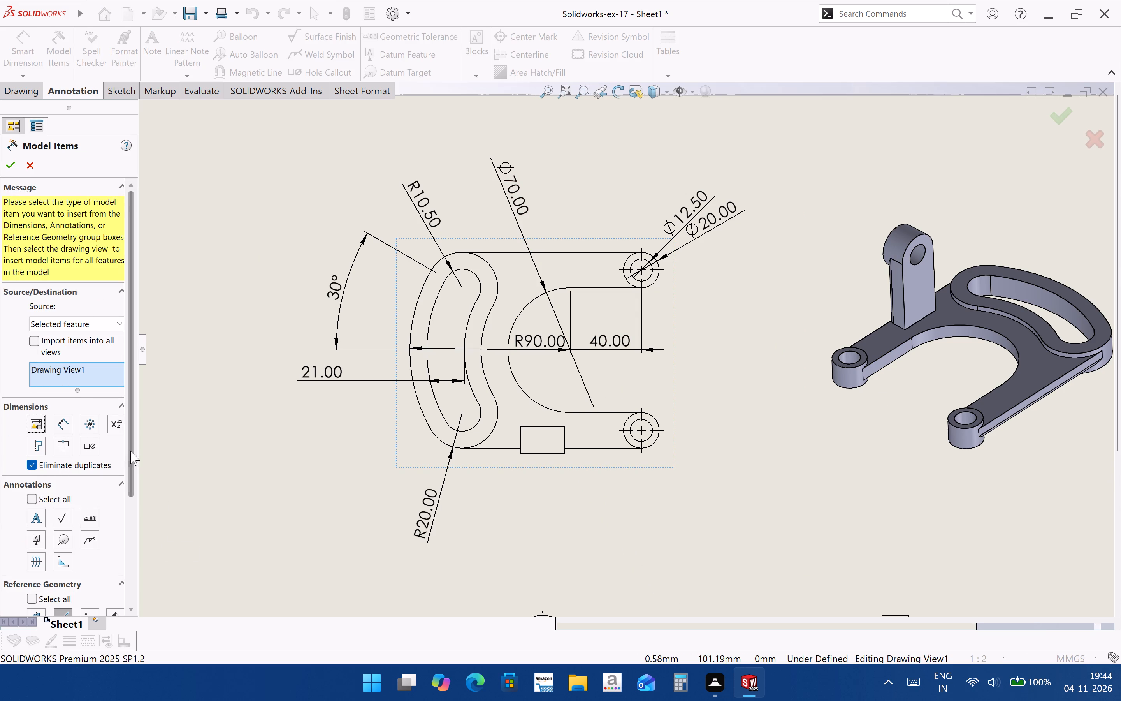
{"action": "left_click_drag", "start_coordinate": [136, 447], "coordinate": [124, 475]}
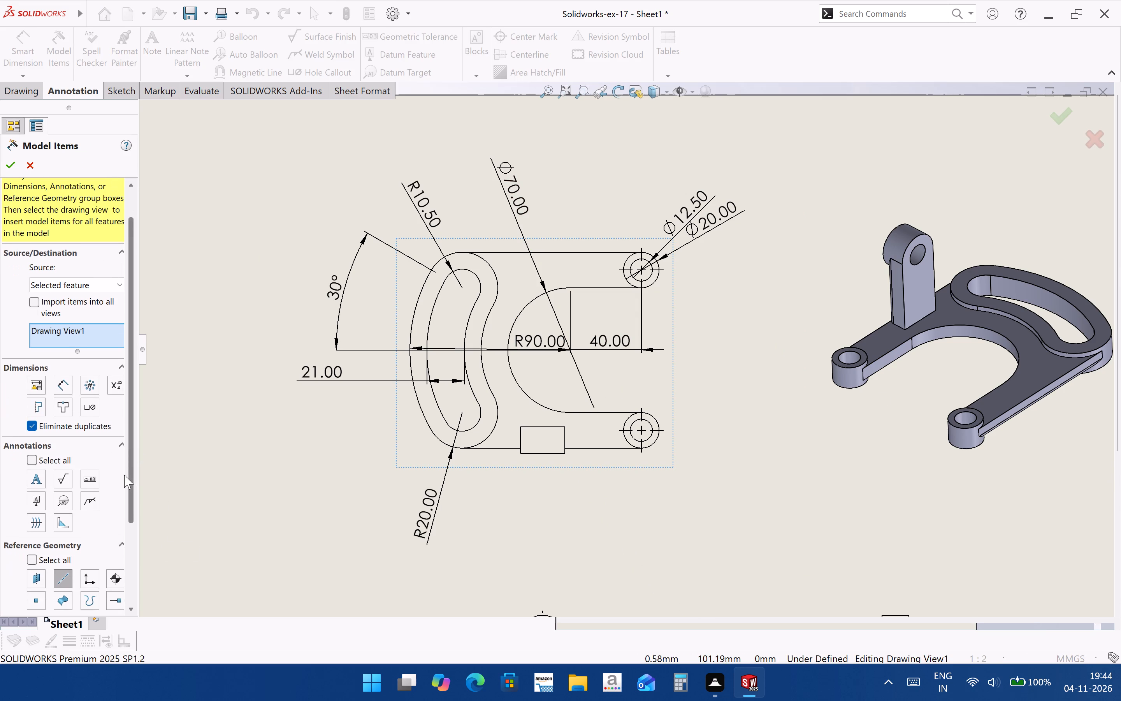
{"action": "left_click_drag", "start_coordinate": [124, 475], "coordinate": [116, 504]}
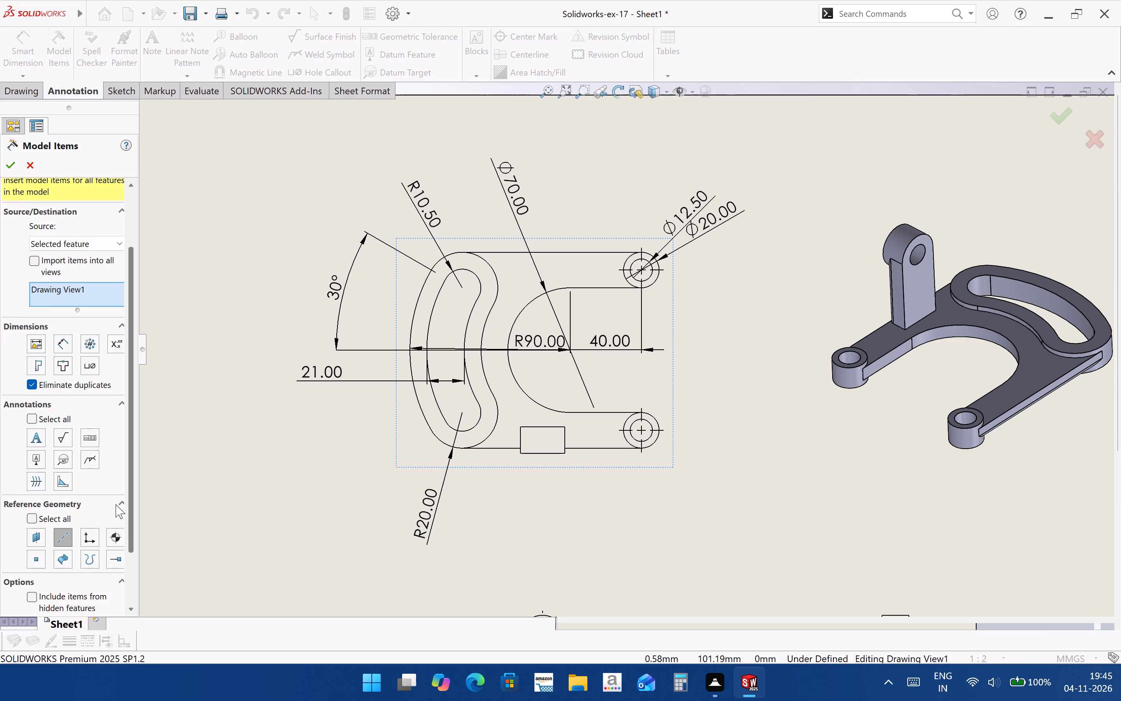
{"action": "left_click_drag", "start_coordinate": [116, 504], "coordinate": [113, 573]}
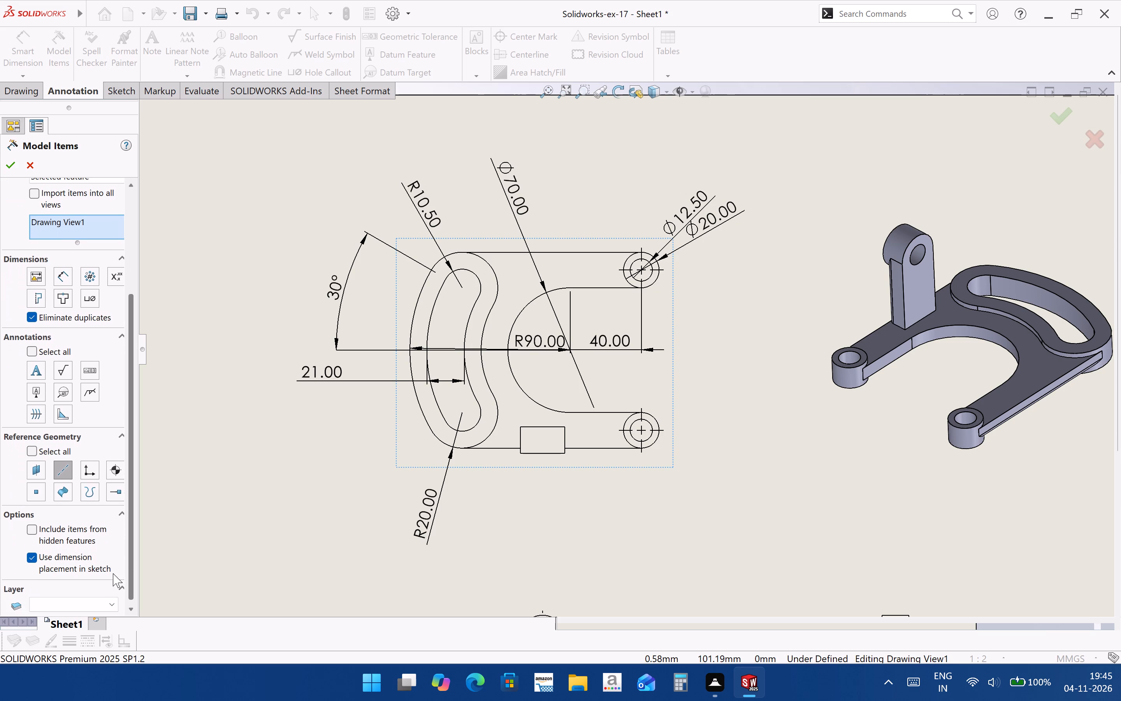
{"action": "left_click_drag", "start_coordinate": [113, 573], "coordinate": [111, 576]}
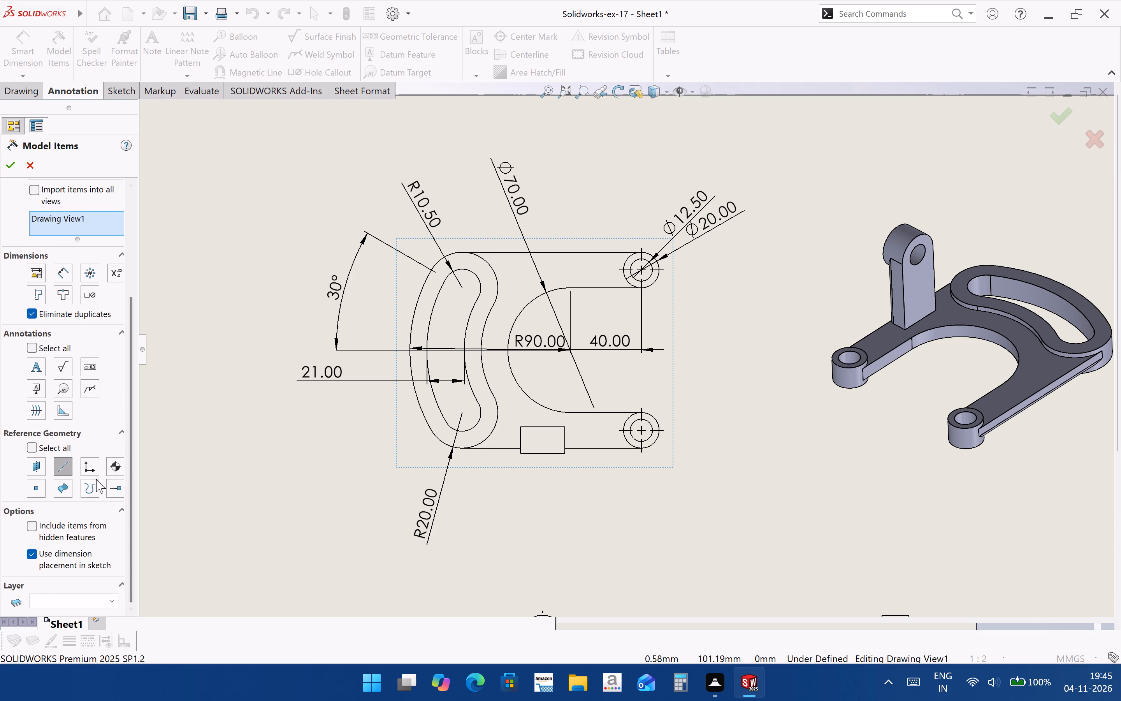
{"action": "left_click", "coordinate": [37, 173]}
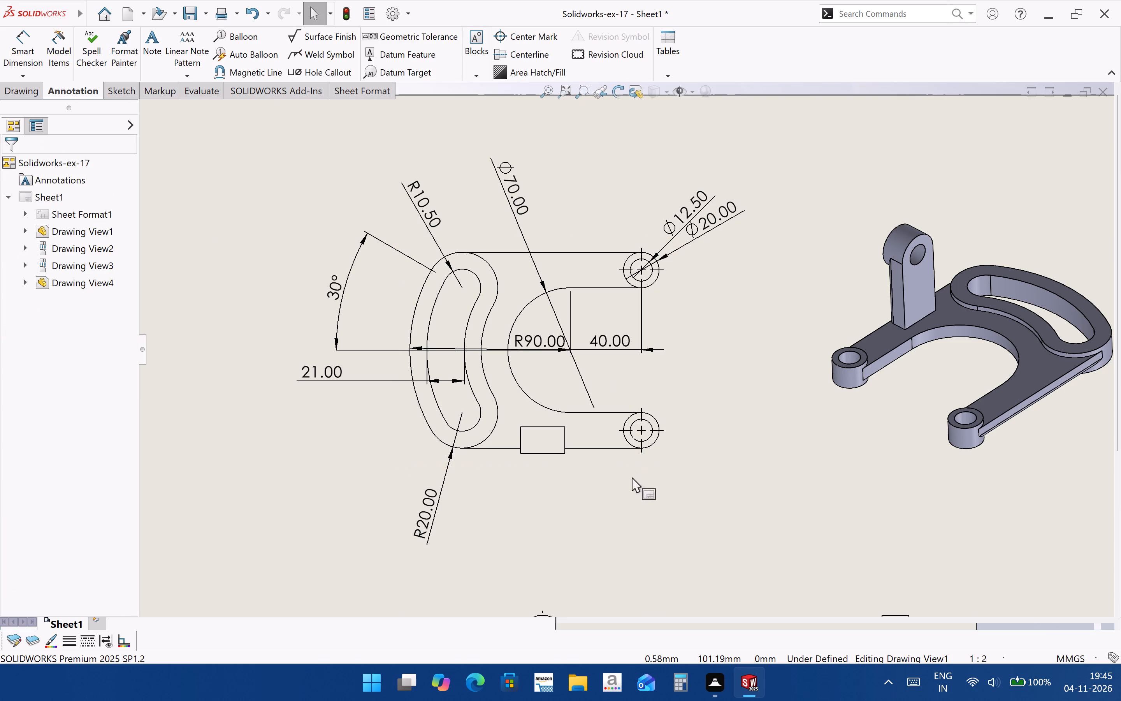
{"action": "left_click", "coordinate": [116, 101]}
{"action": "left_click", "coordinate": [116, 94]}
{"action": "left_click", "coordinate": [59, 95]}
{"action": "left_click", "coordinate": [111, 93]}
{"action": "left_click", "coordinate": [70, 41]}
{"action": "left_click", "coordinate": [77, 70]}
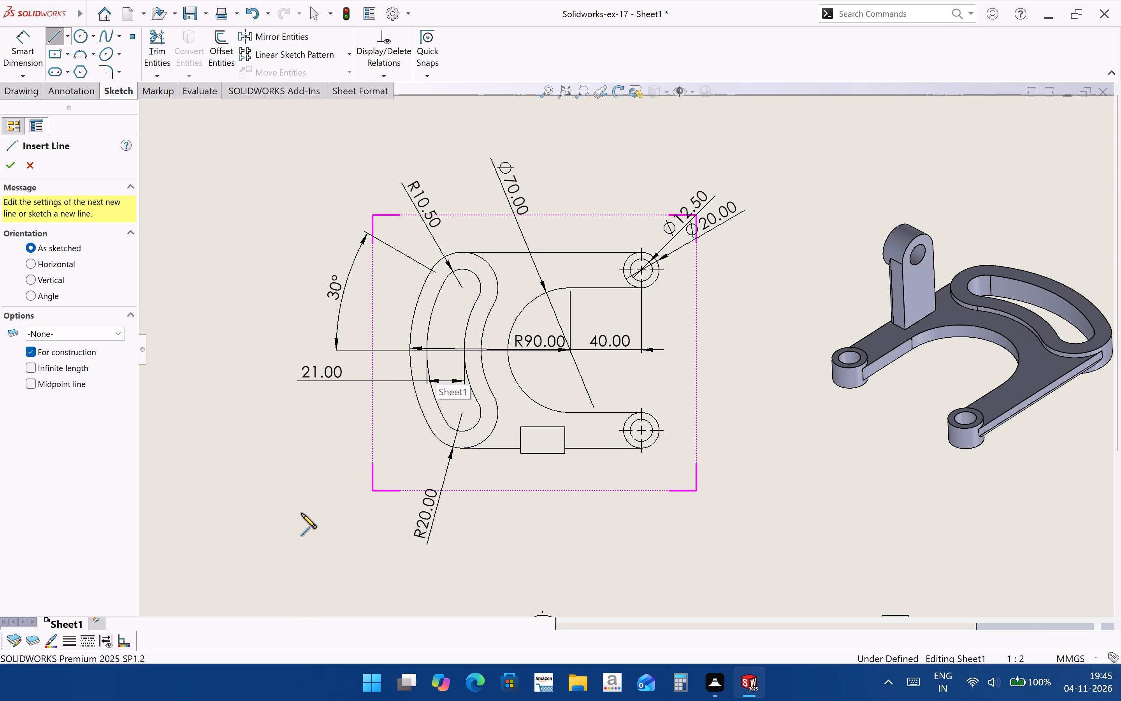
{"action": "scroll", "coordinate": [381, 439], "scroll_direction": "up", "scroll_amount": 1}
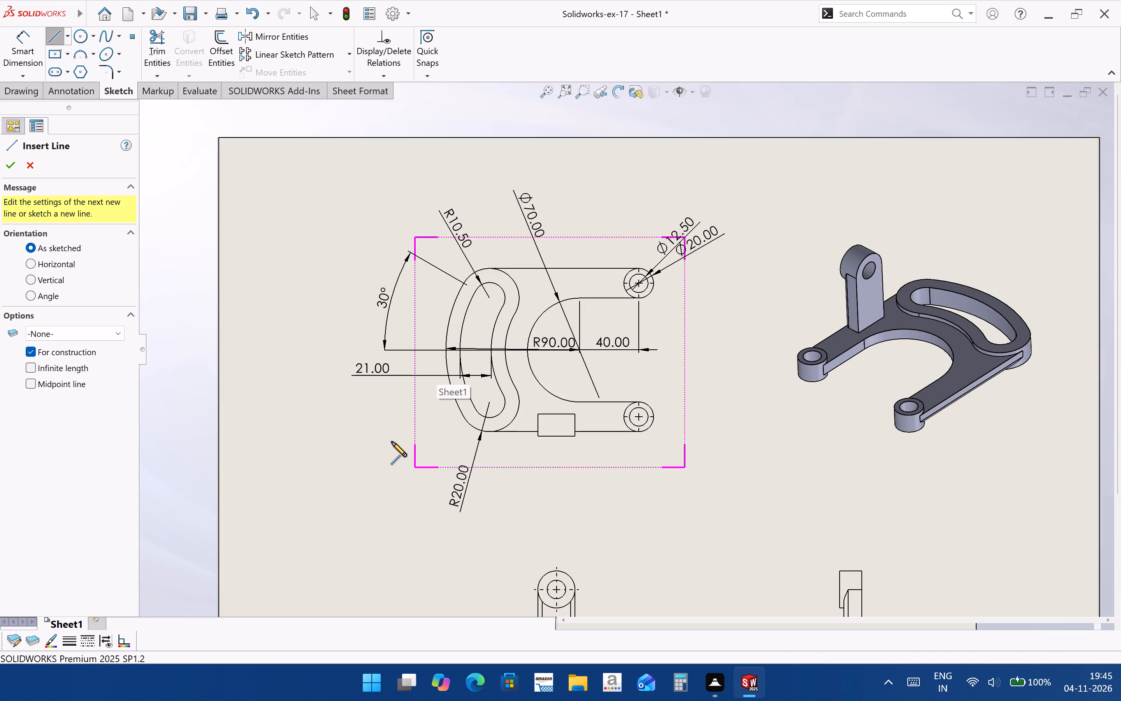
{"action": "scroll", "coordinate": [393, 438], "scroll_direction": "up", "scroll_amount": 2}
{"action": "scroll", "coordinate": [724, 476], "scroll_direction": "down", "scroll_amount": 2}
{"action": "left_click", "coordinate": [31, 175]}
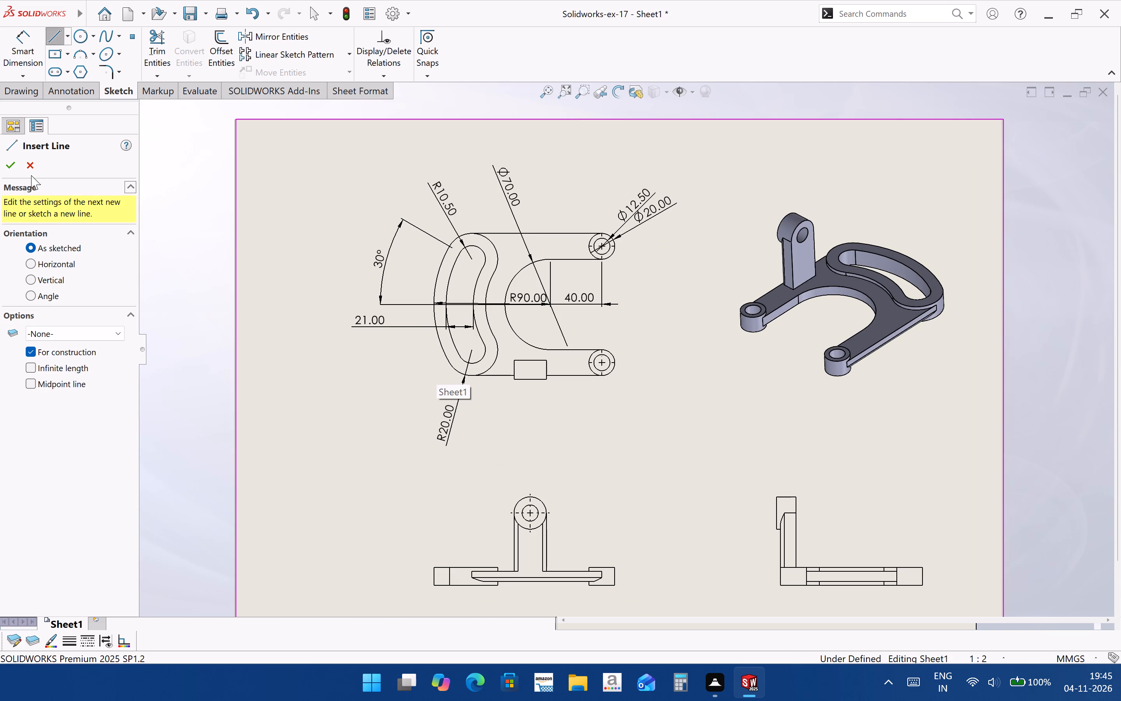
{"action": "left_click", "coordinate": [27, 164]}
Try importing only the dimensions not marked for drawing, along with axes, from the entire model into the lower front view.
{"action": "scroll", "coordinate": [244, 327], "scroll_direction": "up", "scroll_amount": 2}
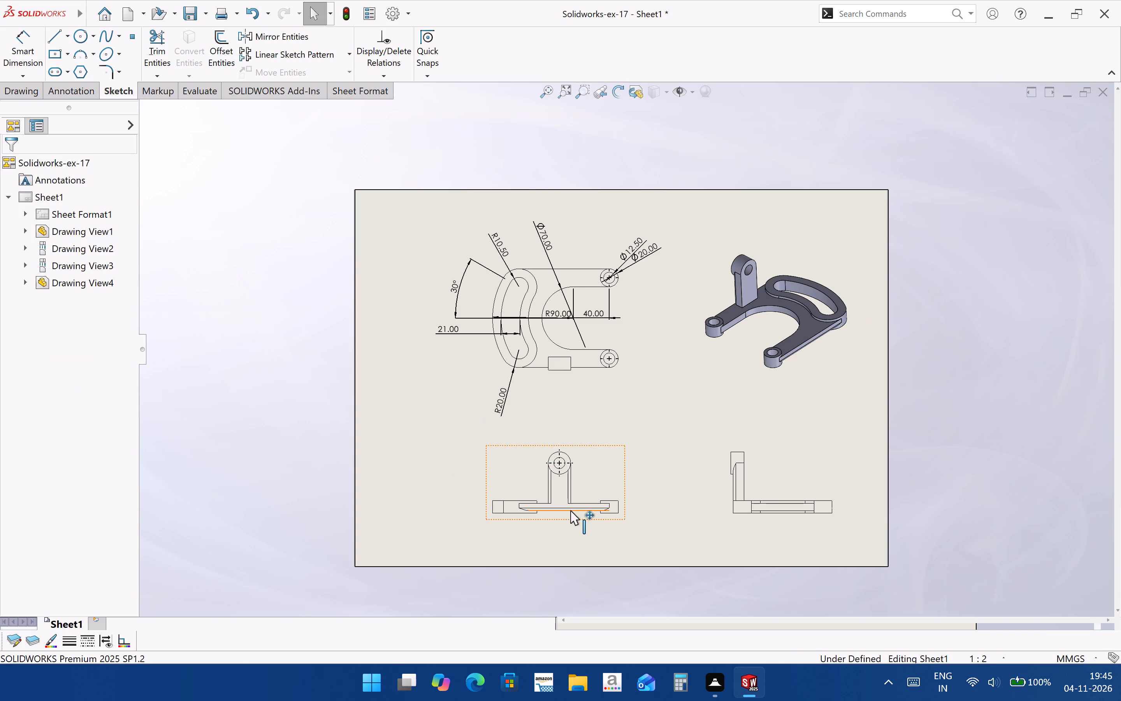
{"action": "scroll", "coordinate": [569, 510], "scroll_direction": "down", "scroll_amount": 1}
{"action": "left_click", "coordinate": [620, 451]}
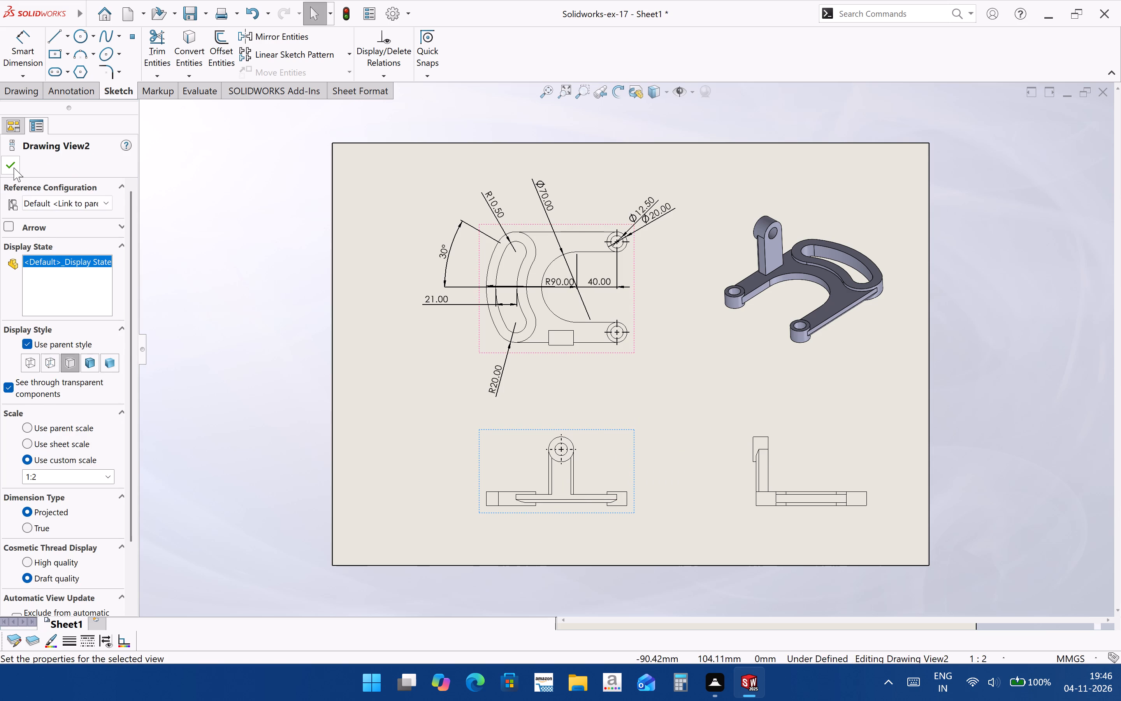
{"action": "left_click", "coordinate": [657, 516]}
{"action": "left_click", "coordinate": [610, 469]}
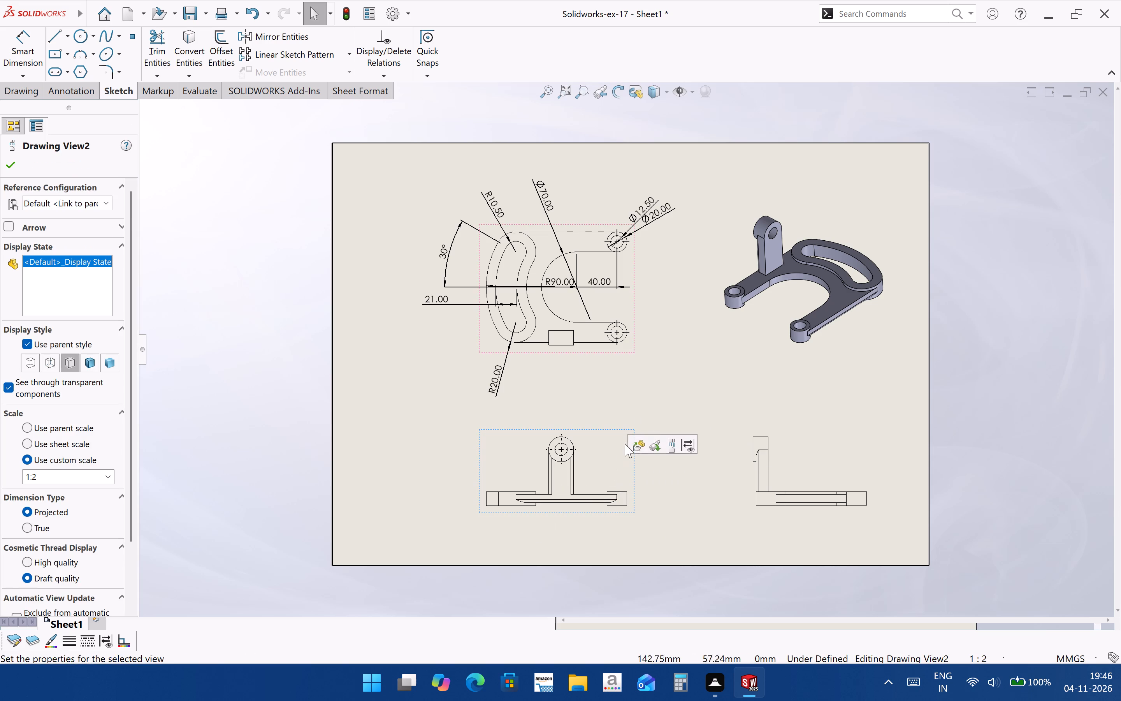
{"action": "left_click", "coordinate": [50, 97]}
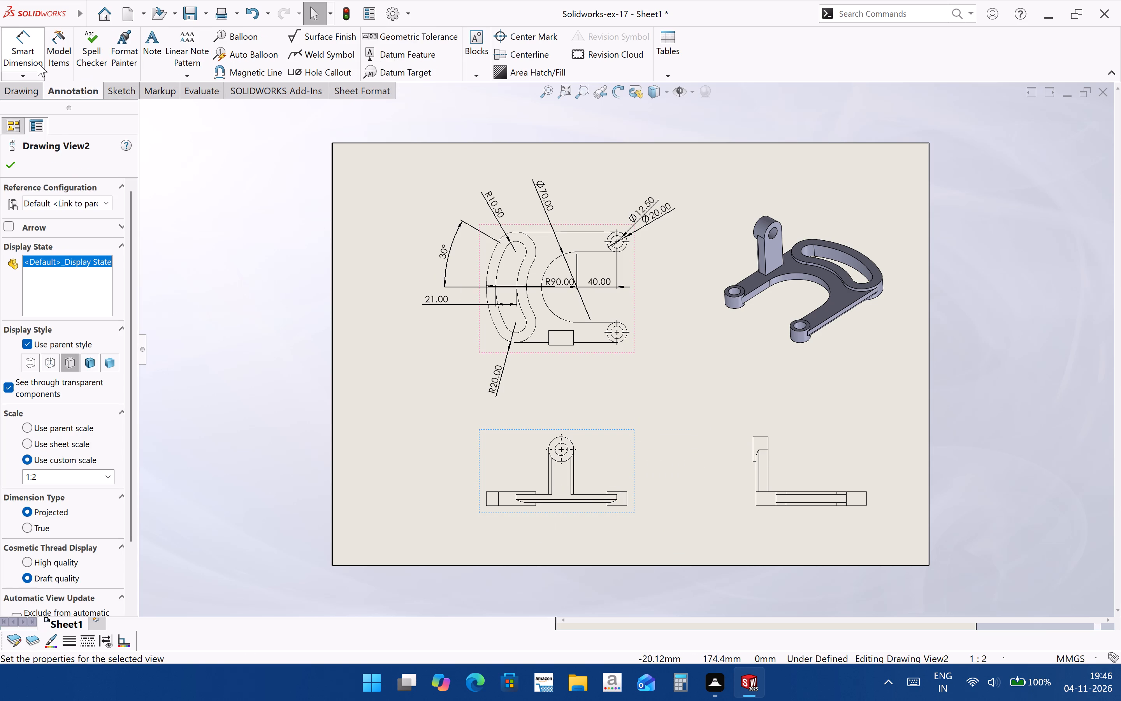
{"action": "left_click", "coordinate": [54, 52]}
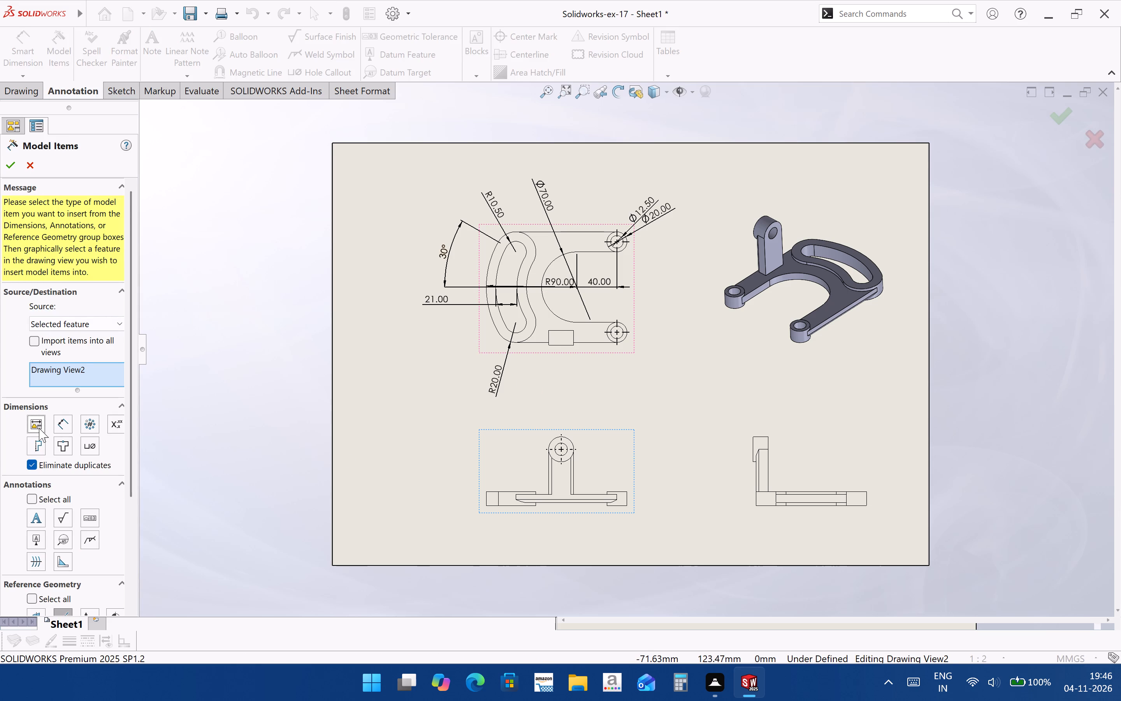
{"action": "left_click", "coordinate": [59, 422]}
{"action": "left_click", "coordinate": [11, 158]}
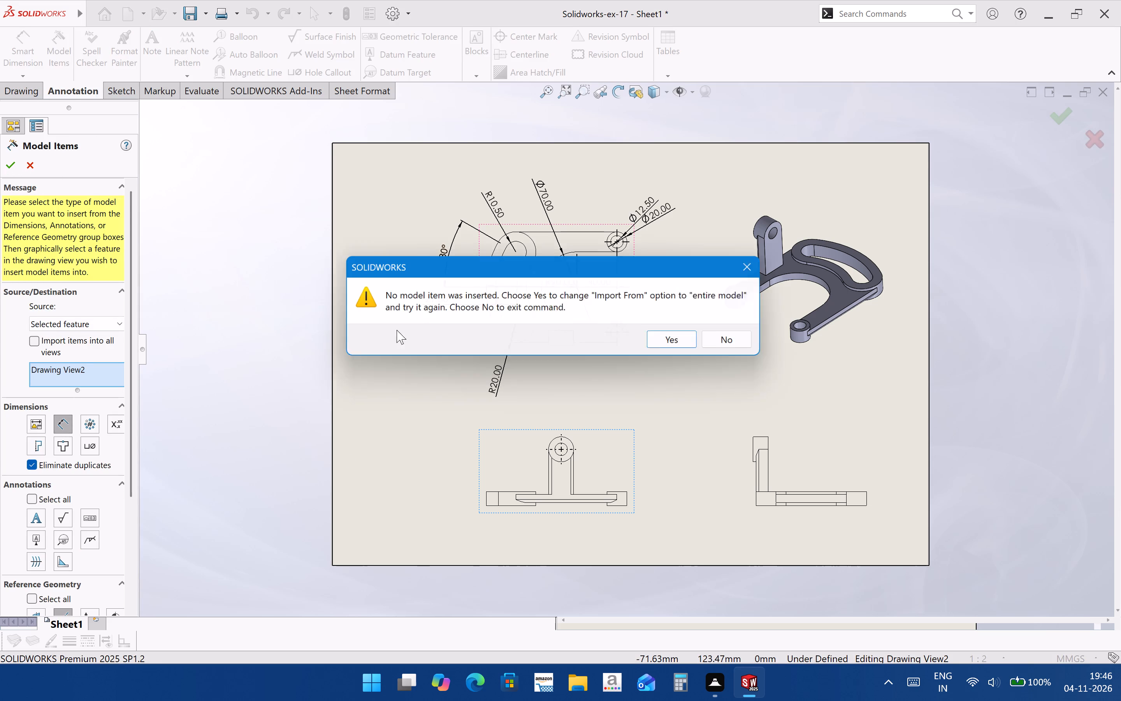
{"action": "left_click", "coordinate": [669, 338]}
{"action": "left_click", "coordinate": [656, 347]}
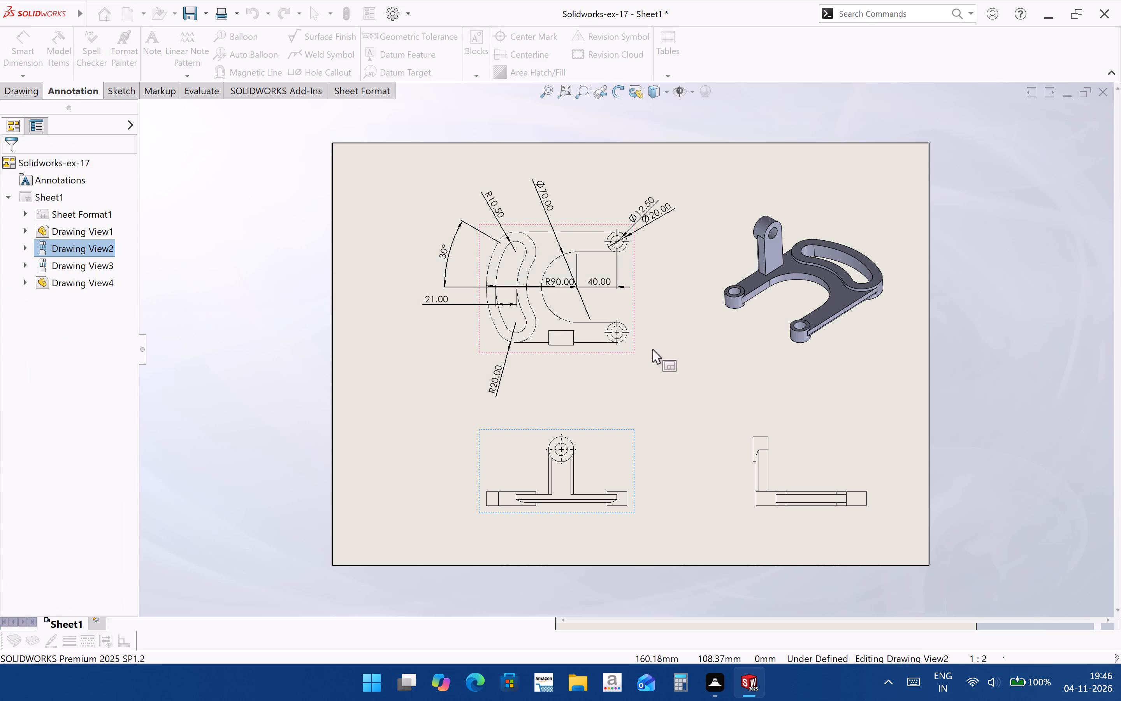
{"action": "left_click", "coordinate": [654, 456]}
Import both marked and unmarked dimensions from the entire model into the lower front view with Model Items.
{"action": "left_click", "coordinate": [625, 456]}
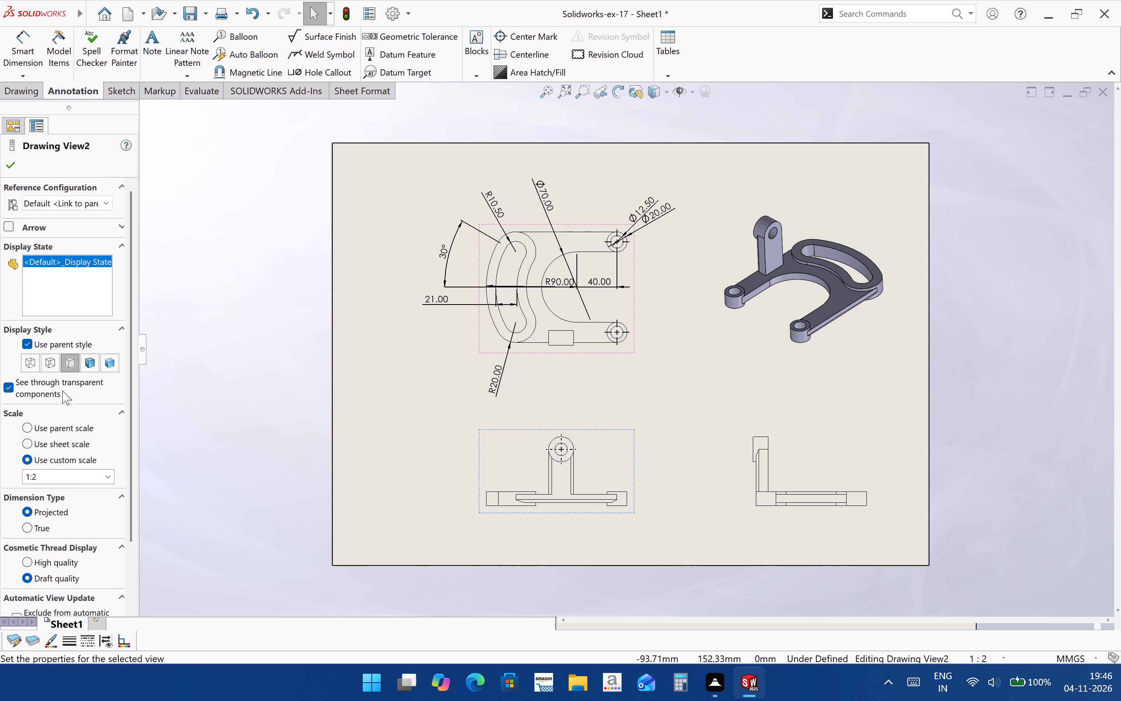
{"action": "left_click", "coordinate": [62, 49]}
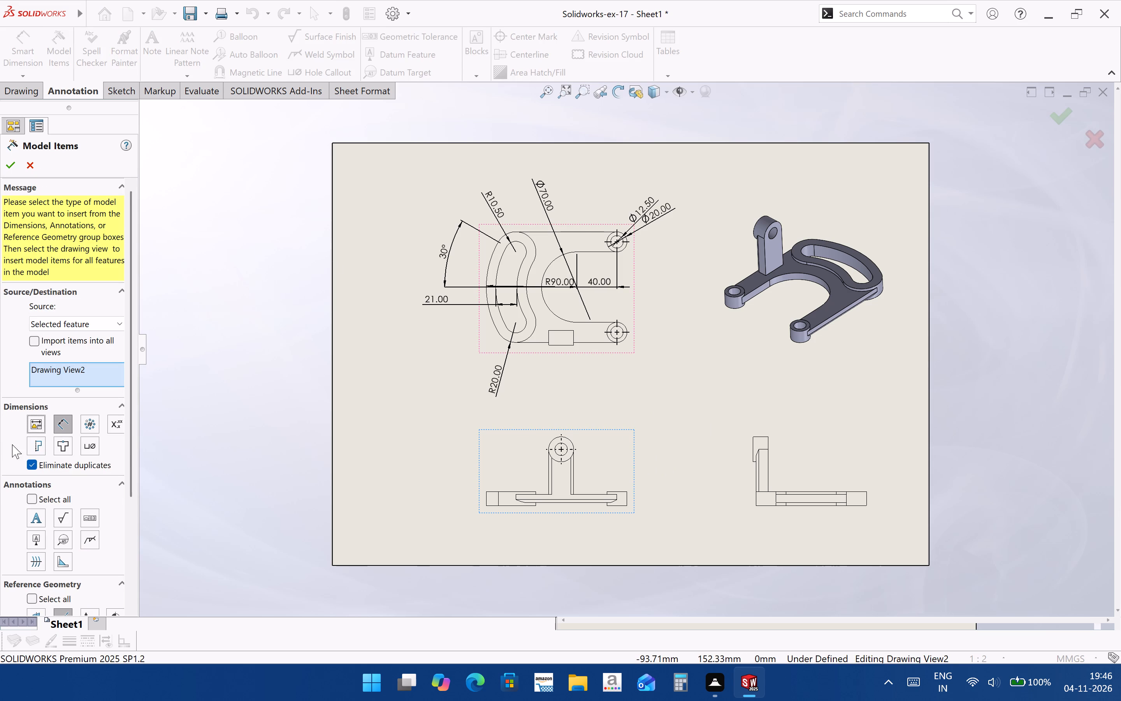
{"action": "left_click", "coordinate": [40, 426]}
{"action": "left_click", "coordinate": [9, 168]}
{"action": "left_click", "coordinate": [675, 340]}
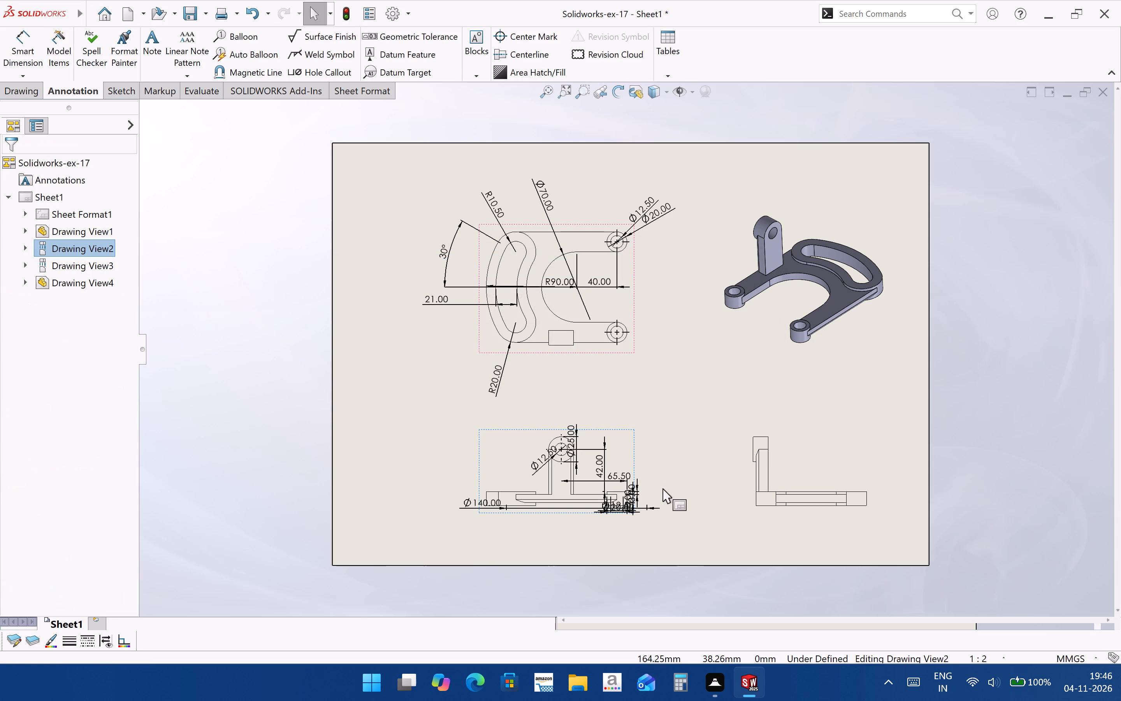
{"action": "left_click", "coordinate": [662, 488]}
Delete the Ø140.00 dimension below the lower front view.
{"action": "scroll", "coordinate": [618, 491], "scroll_direction": "down", "scroll_amount": 6}
{"action": "left_click_drag", "start_coordinate": [357, 462], "coordinate": [358, 522]}
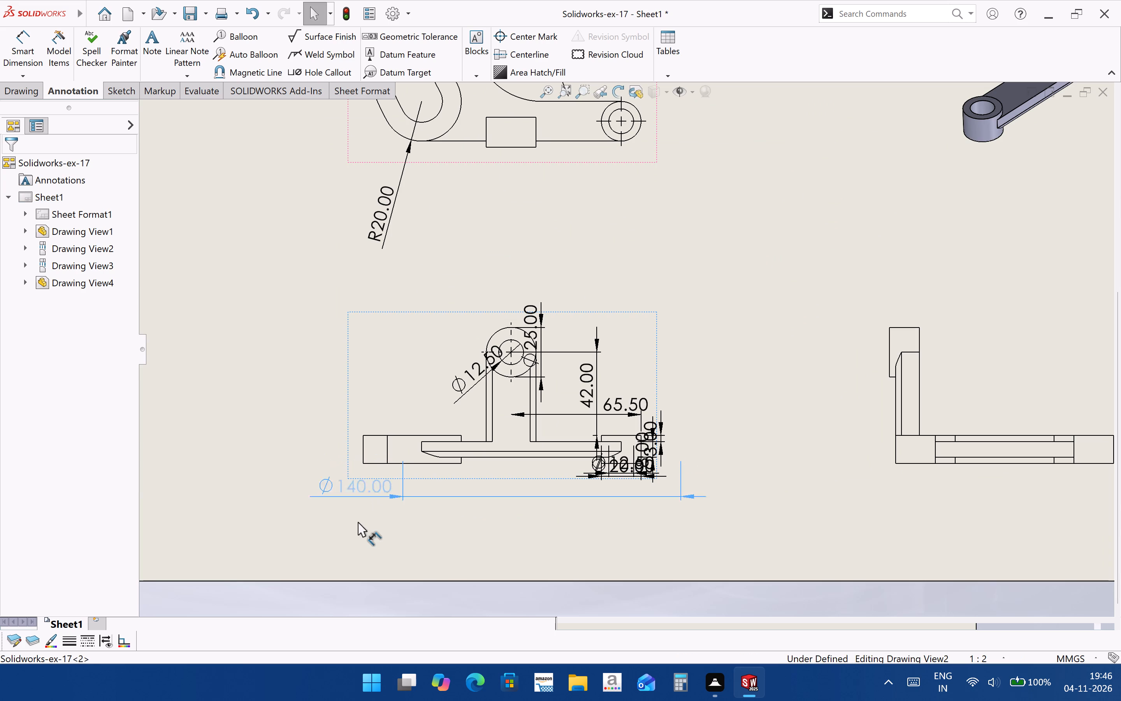
{"action": "left_click_drag", "start_coordinate": [358, 522], "coordinate": [358, 526]}
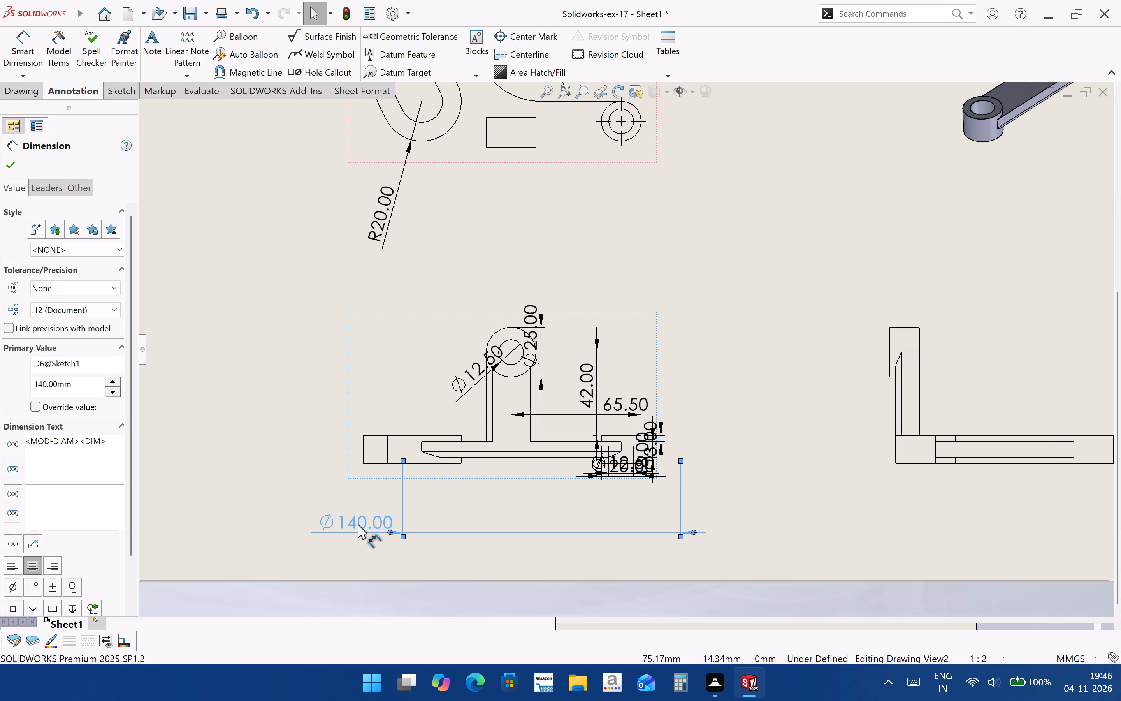
{"action": "key", "text": "Delete"}
In the front view, move the Ø12.50 text out to the left of the upright's boss and the Ø25.00 text above it.
{"action": "left_click_drag", "start_coordinate": [478, 372], "coordinate": [417, 364]}
{"action": "left_click_drag", "start_coordinate": [541, 324], "coordinate": [519, 252]}
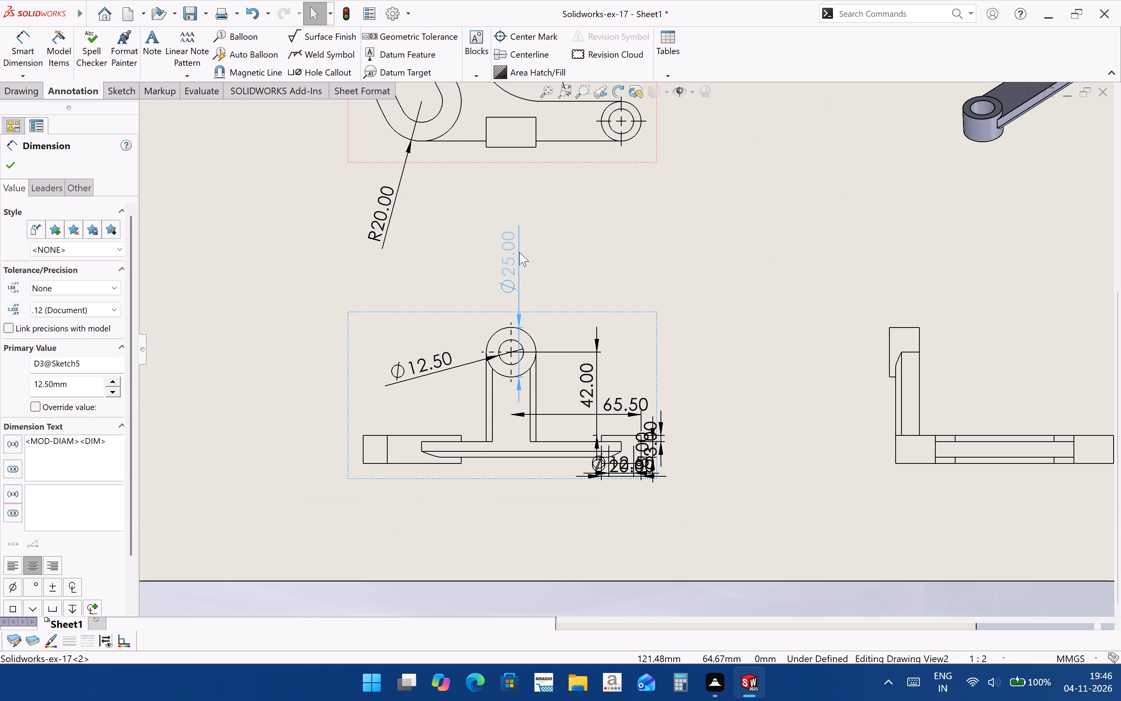
{"action": "left_click_drag", "start_coordinate": [519, 252], "coordinate": [551, 249]}
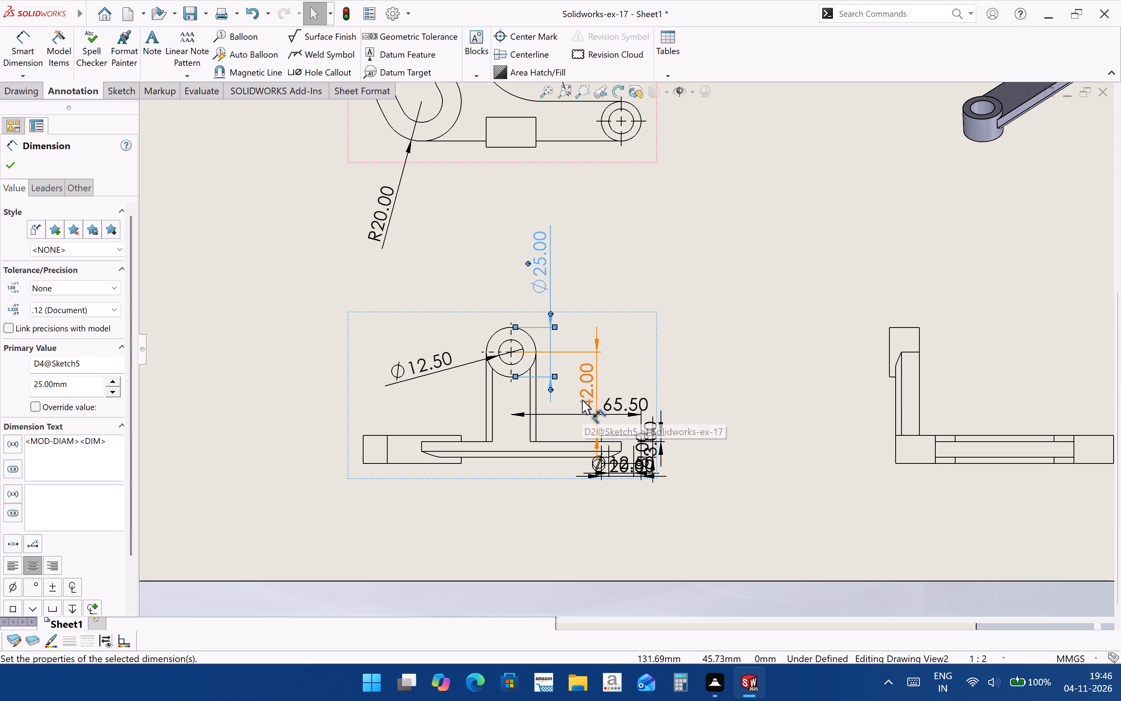
Move the 42.00 height dimension outside the front view's right side and shift the 65.50 dimension slightly higher above the base.
{"action": "left_click_drag", "start_coordinate": [582, 399], "coordinate": [684, 384]}
{"action": "left_click_drag", "start_coordinate": [620, 406], "coordinate": [611, 393]}
{"action": "left_click_drag", "start_coordinate": [683, 382], "coordinate": [683, 399]}
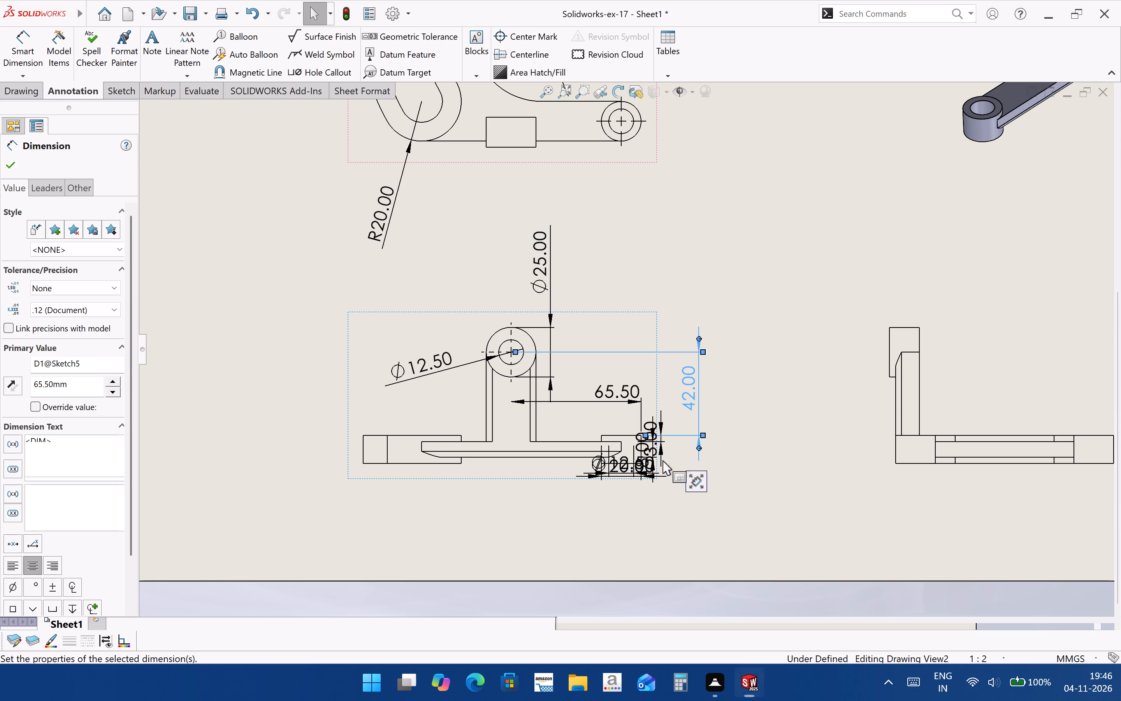
{"action": "scroll", "coordinate": [607, 491], "scroll_direction": "down", "scroll_amount": 2}
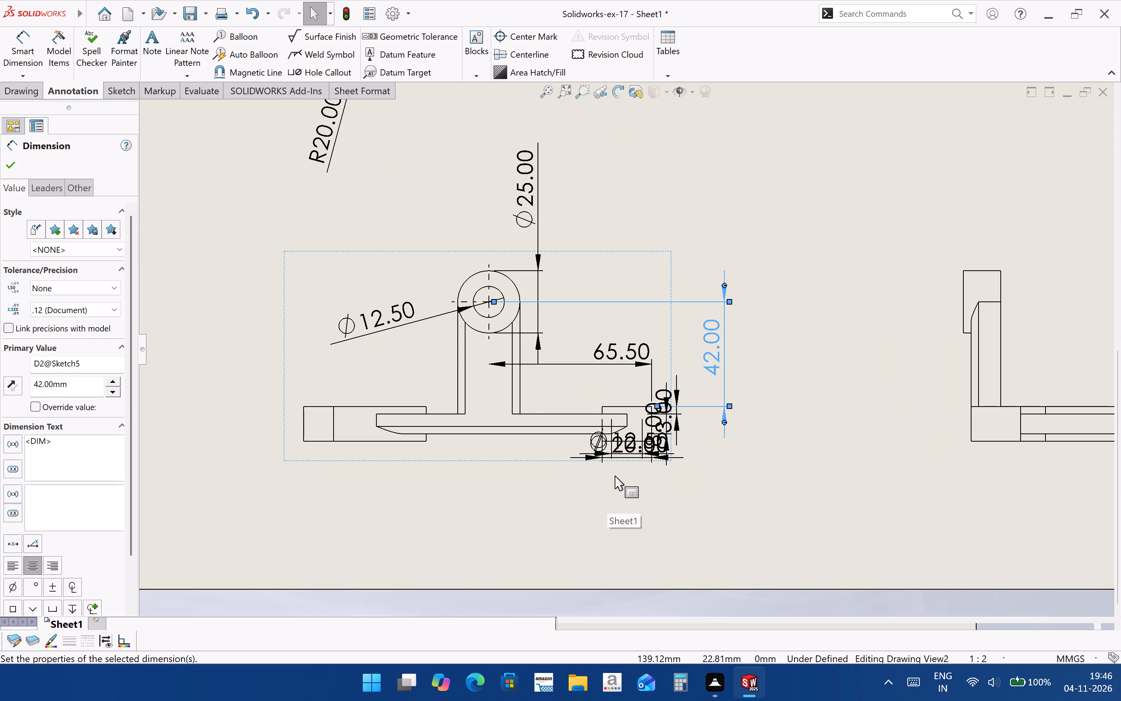
Move the 3.00 height dimension outside the front view's right side, between the base and the 42.00 dimension.
{"action": "scroll", "coordinate": [615, 476], "scroll_direction": "down", "scroll_amount": 2}
{"action": "scroll", "coordinate": [657, 418], "scroll_direction": "down", "scroll_amount": 3}
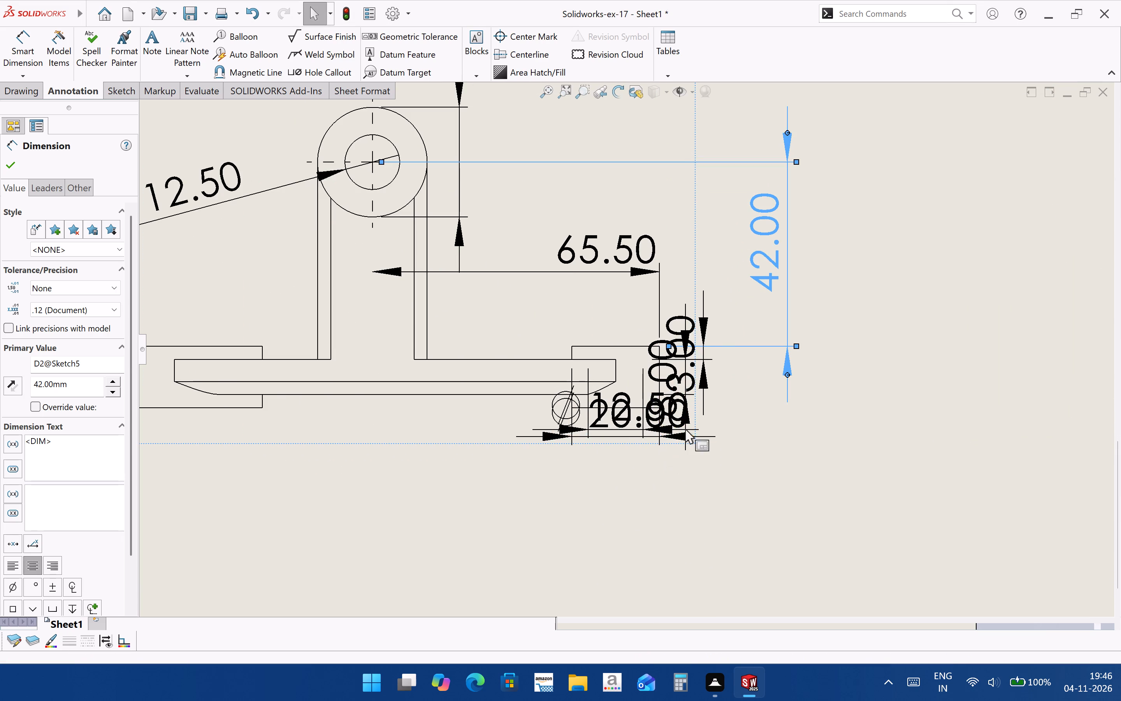
{"action": "left_click_drag", "start_coordinate": [696, 365], "coordinate": [747, 432]}
Delete the overlapping Ø12.50, Ø20.00 and 8.00 dimensions at the right end of the front view's base.
{"action": "left_click_drag", "start_coordinate": [633, 422], "coordinate": [631, 439]}
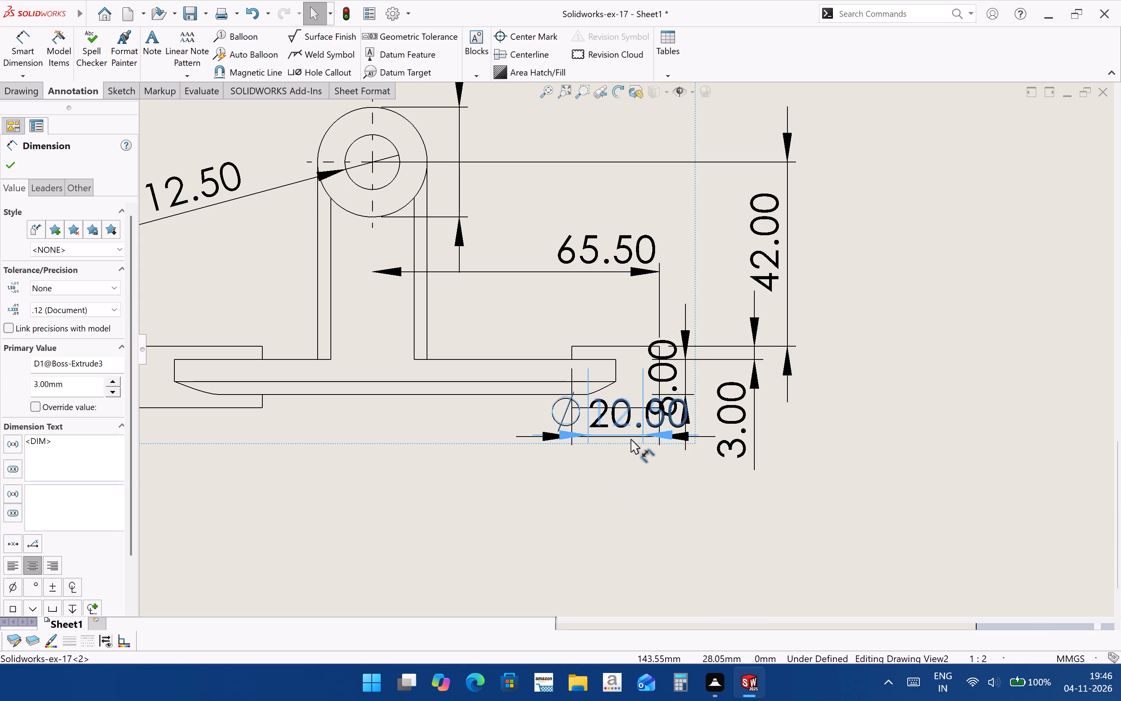
{"action": "left_click_drag", "start_coordinate": [631, 439], "coordinate": [610, 501]}
{"action": "key", "text": "Delete"}
{"action": "left_click", "coordinate": [626, 424]}
{"action": "key", "text": "Delete"}
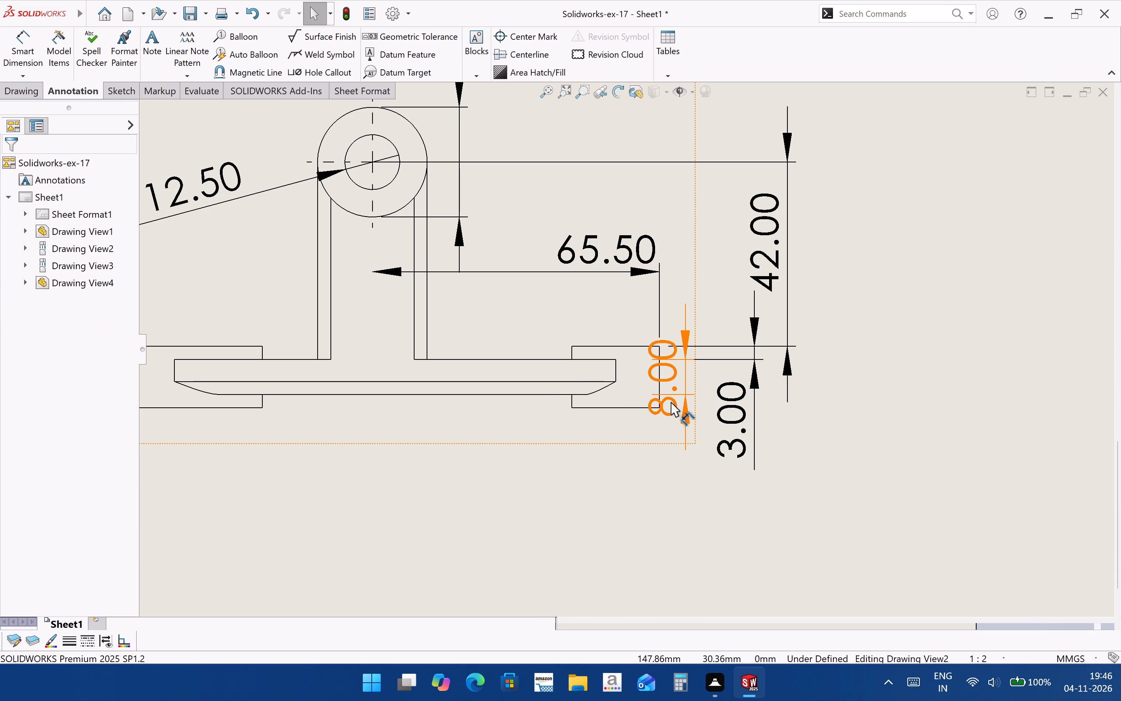
{"action": "left_click", "coordinate": [671, 402]}
{"action": "left_click_drag", "start_coordinate": [662, 419], "coordinate": [598, 576]}
{"action": "key", "text": "Delete"}
Import the dimensions of the entire model into the lower side view with Model Items.
{"action": "scroll", "coordinate": [565, 511], "scroll_direction": "up", "scroll_amount": 1}
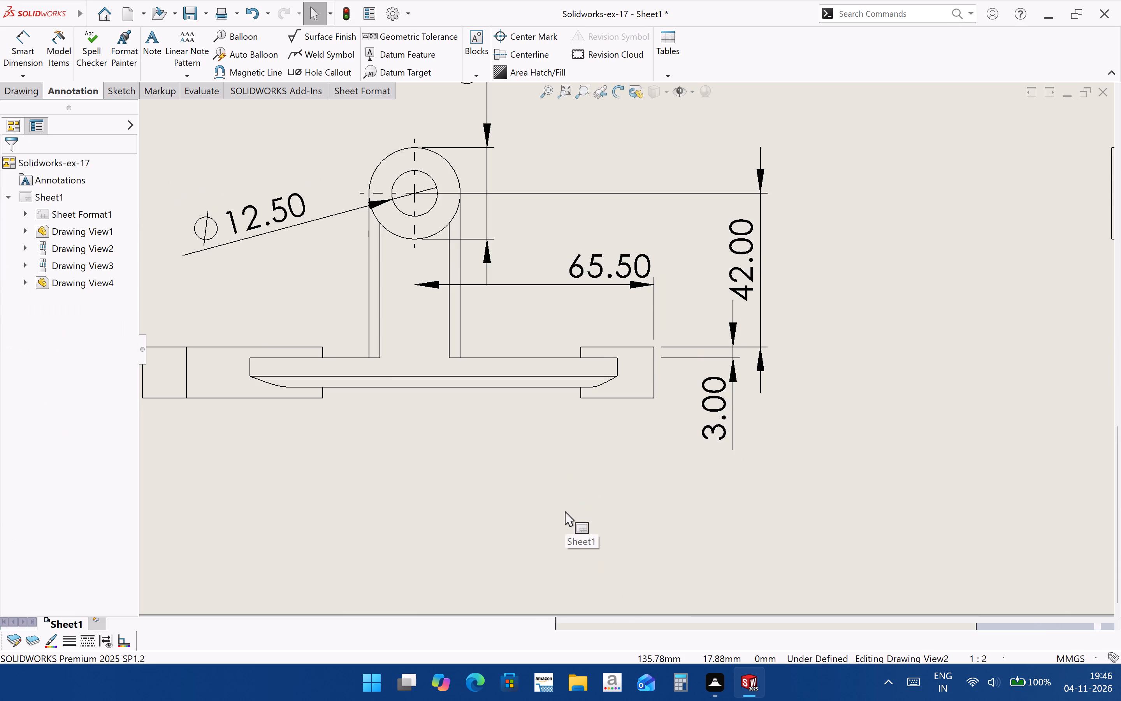
{"action": "scroll", "coordinate": [565, 511], "scroll_direction": "up", "scroll_amount": 3}
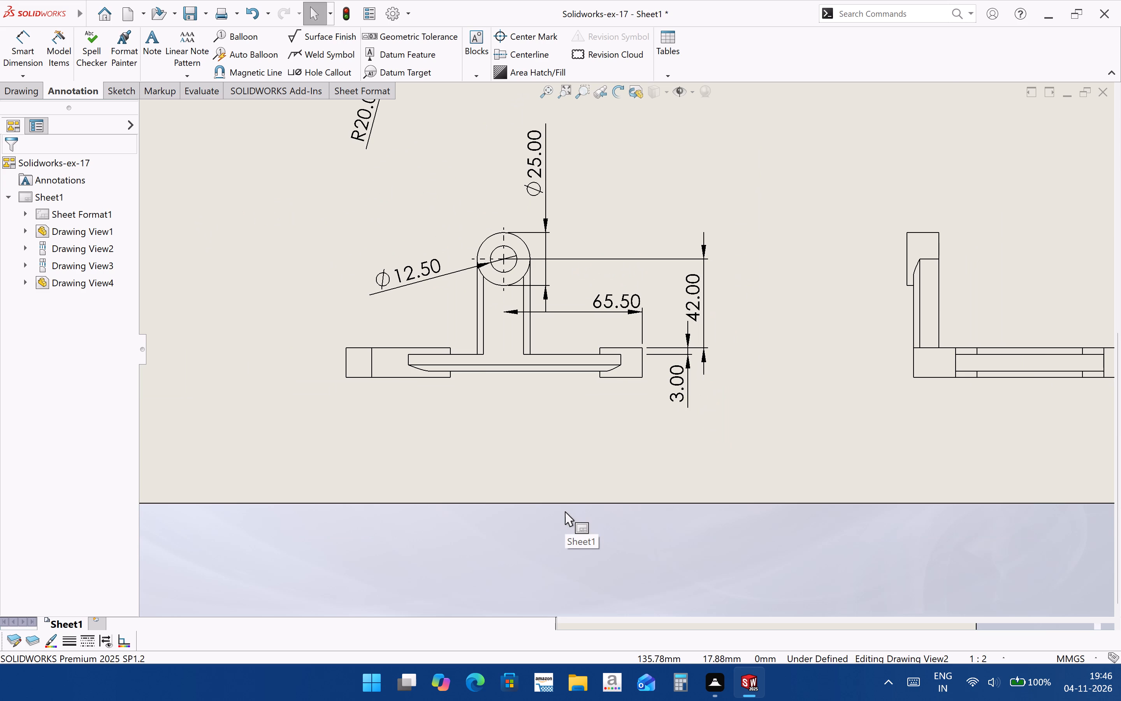
{"action": "scroll", "coordinate": [572, 504], "scroll_direction": "up", "scroll_amount": 1}
{"action": "scroll", "coordinate": [655, 388], "scroll_direction": "up", "scroll_amount": 2}
{"action": "scroll", "coordinate": [851, 252], "scroll_direction": "down", "scroll_amount": 3}
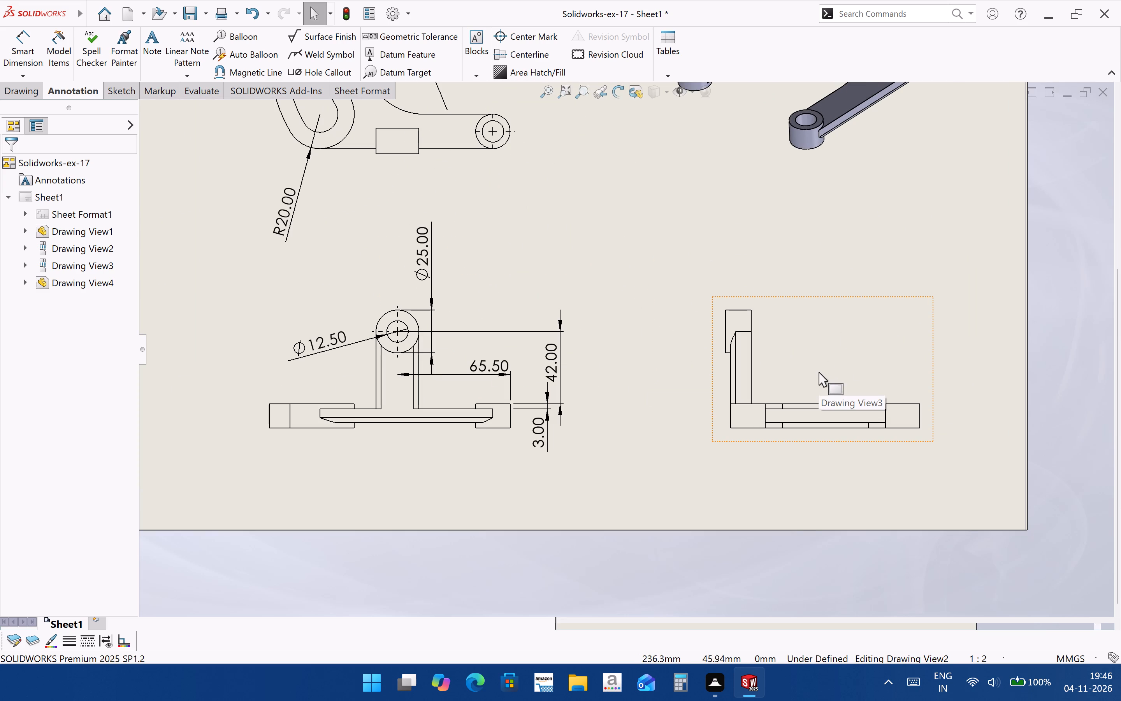
{"action": "left_click", "coordinate": [819, 372]}
{"action": "left_click", "coordinate": [45, 52]}
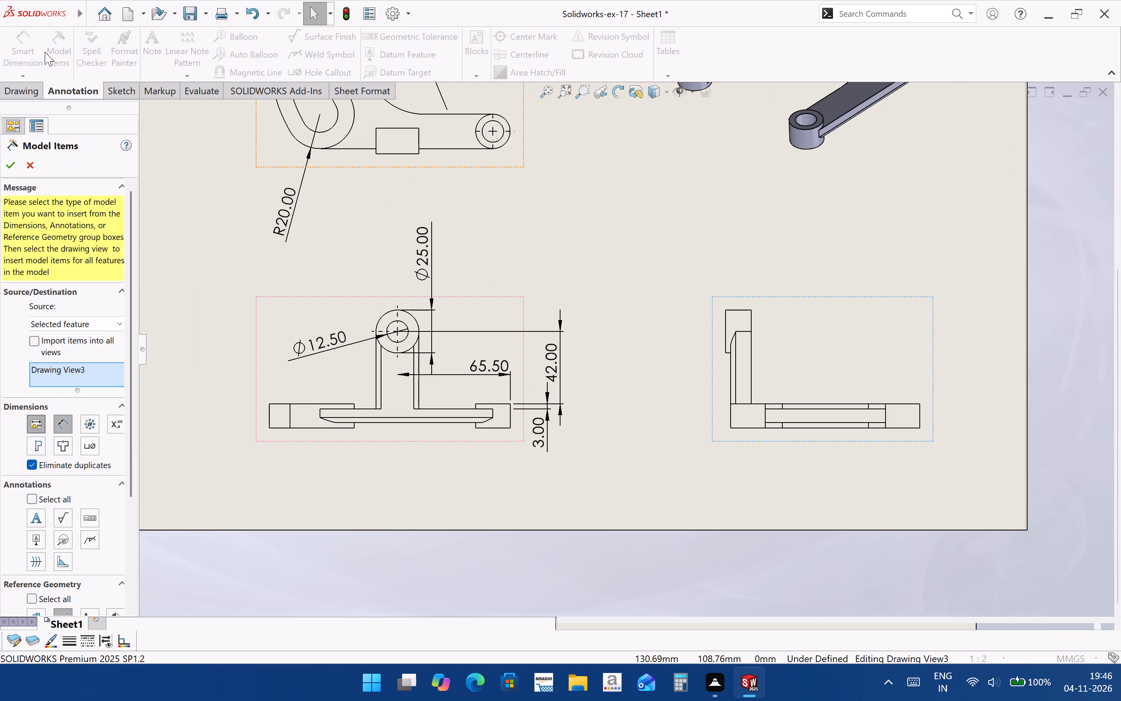
{"action": "left_click", "coordinate": [11, 171]}
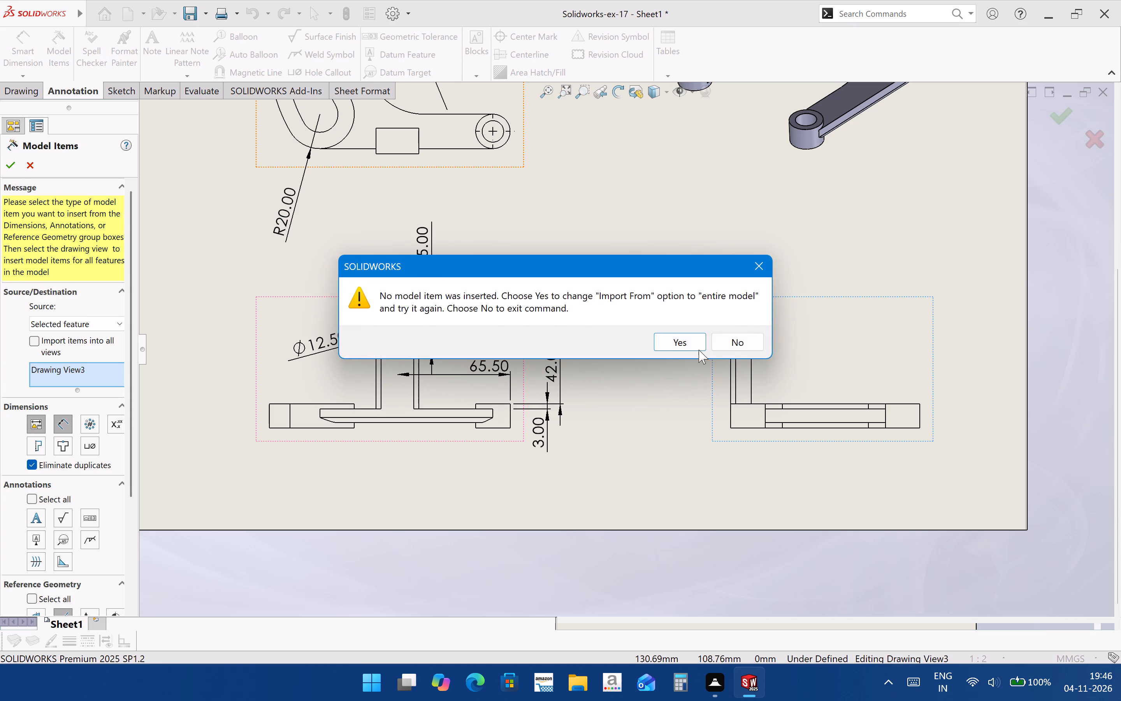
{"action": "left_click", "coordinate": [699, 350]}
In the side view, move the 3.00 dimension above and left of the upright and the 12.00 dimension below the base.
{"action": "scroll", "coordinate": [759, 295], "scroll_direction": "down", "scroll_amount": 2}
{"action": "left_click_drag", "start_coordinate": [712, 338], "coordinate": [660, 319]}
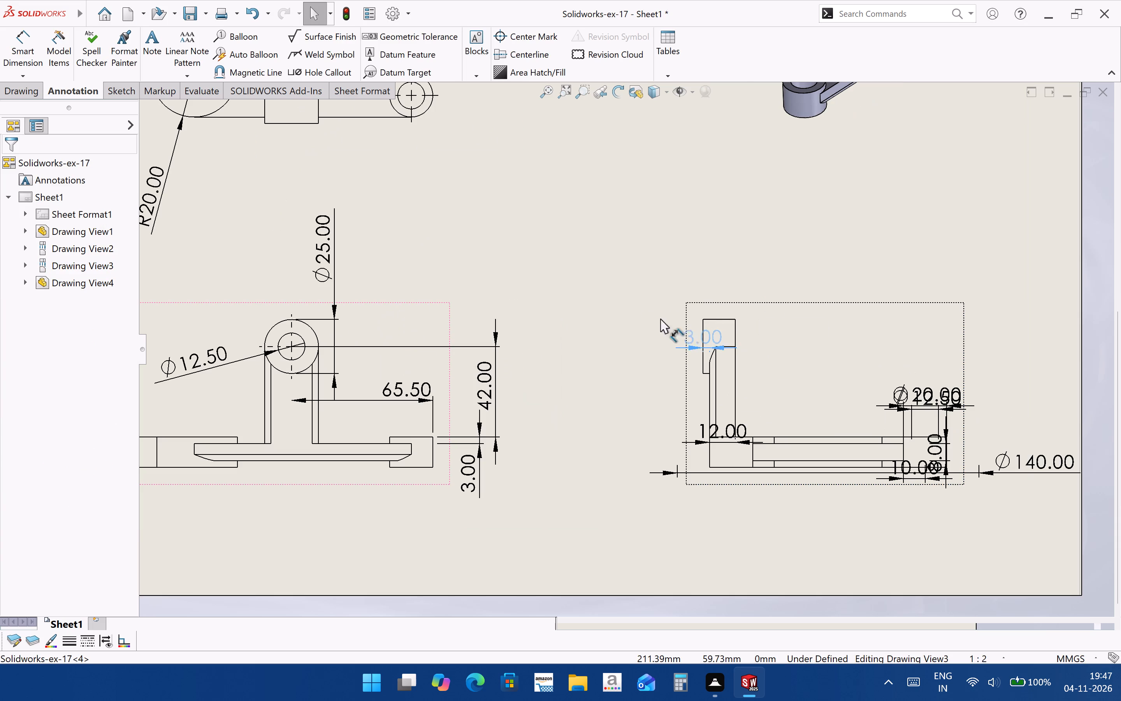
{"action": "left_click_drag", "start_coordinate": [660, 319], "coordinate": [624, 280]}
{"action": "left_click", "coordinate": [884, 350]}
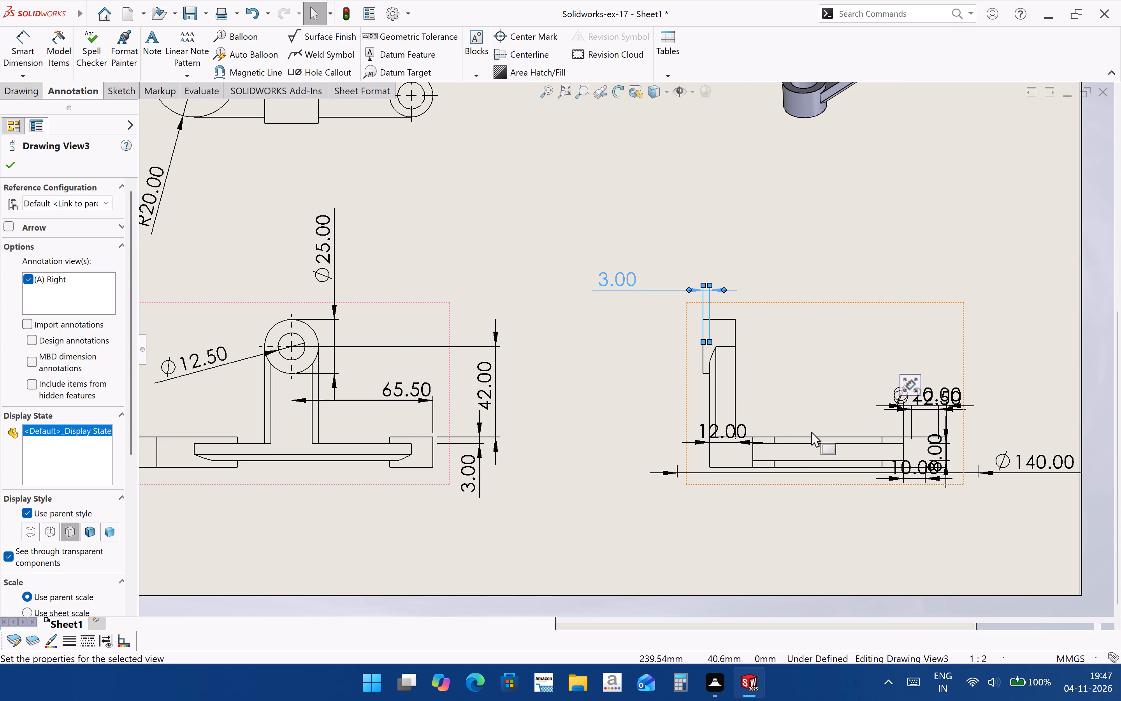
{"action": "left_click_drag", "start_coordinate": [737, 441], "coordinate": [678, 518]}
{"action": "left_click", "coordinate": [852, 550]}
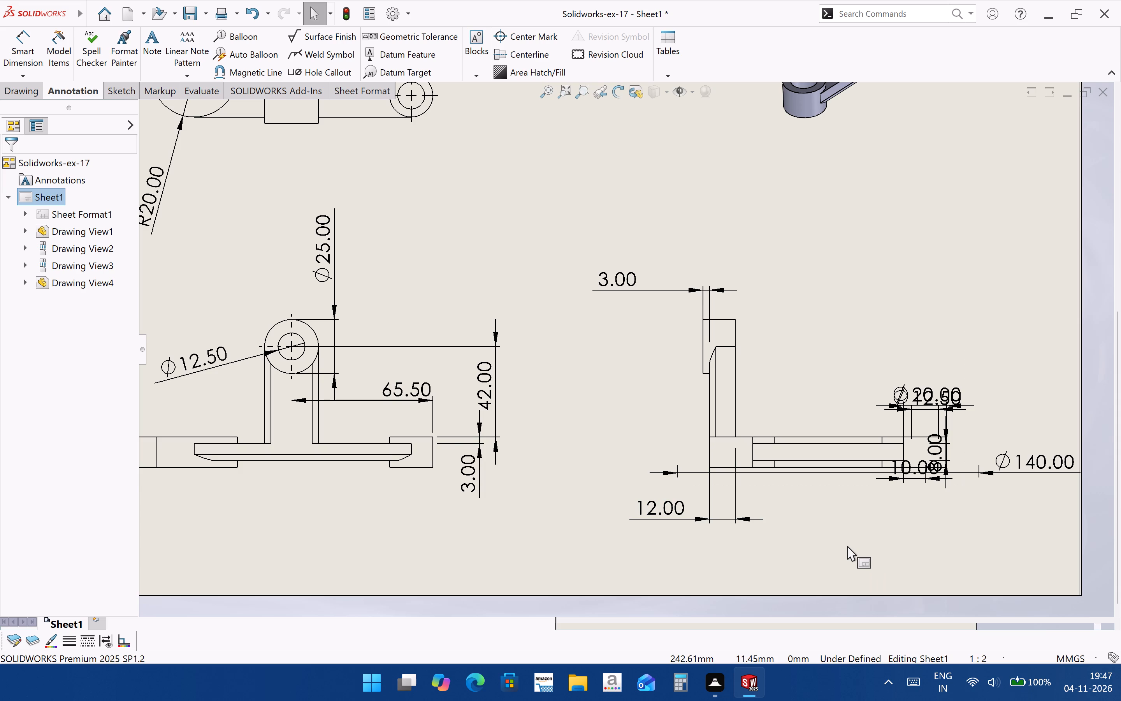
Delete the Ø140.00 dimension from the side view.
{"action": "left_click_drag", "start_coordinate": [1048, 468], "coordinate": [1008, 558]}
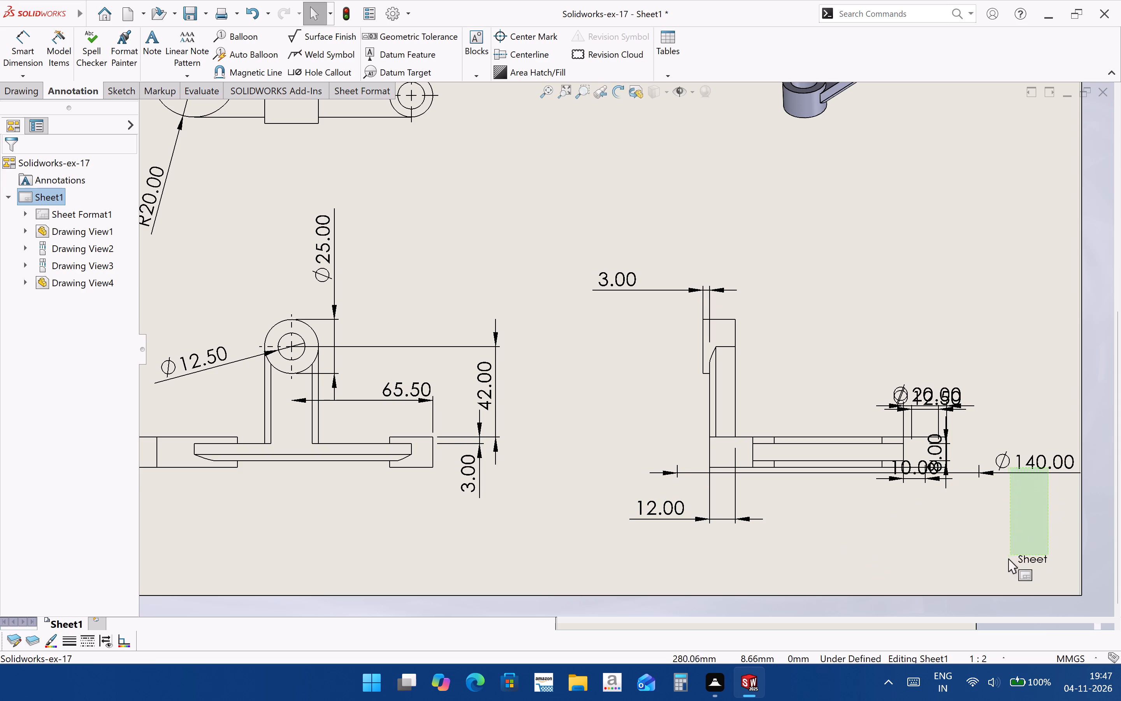
{"action": "left_click_drag", "start_coordinate": [1008, 558], "coordinate": [1008, 558]}
{"action": "left_click", "coordinate": [1048, 477]}
{"action": "left_click_drag", "start_coordinate": [1045, 467], "coordinate": [993, 551]}
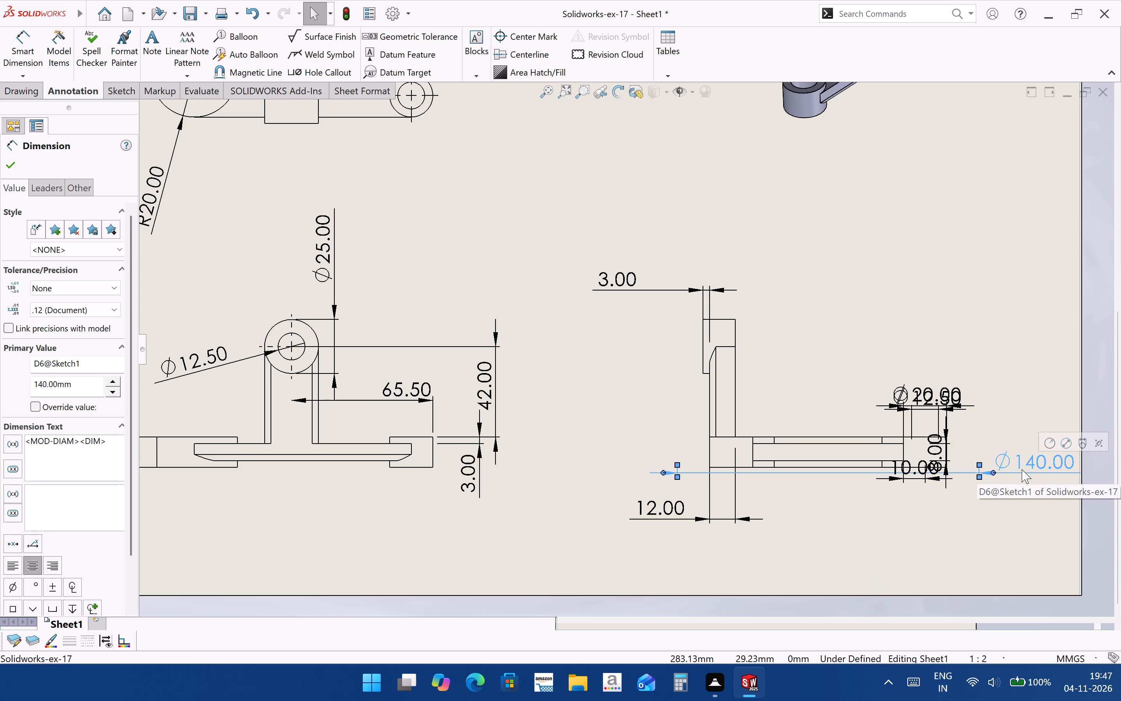
{"action": "key", "text": "Delete"}
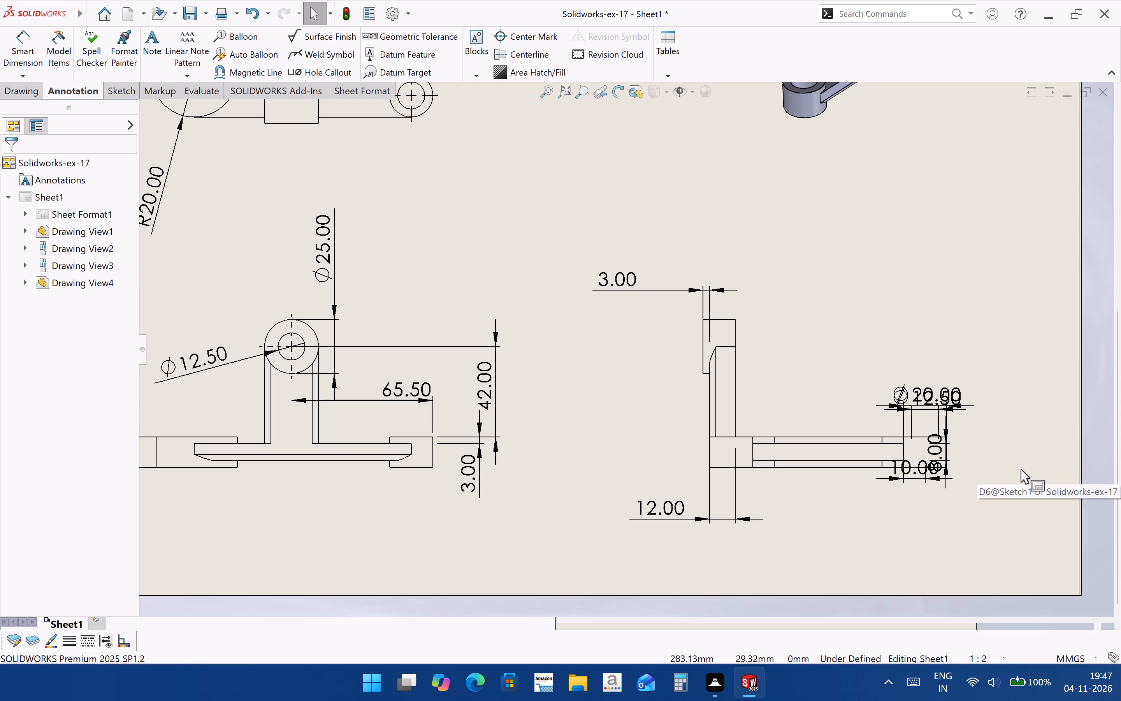
Delete the Ø12.50, Ø20.00, 10.00 and 8.00 dimensions crowded at the right end of the side view.
{"action": "left_click_drag", "start_coordinate": [919, 397], "coordinate": [883, 331]}
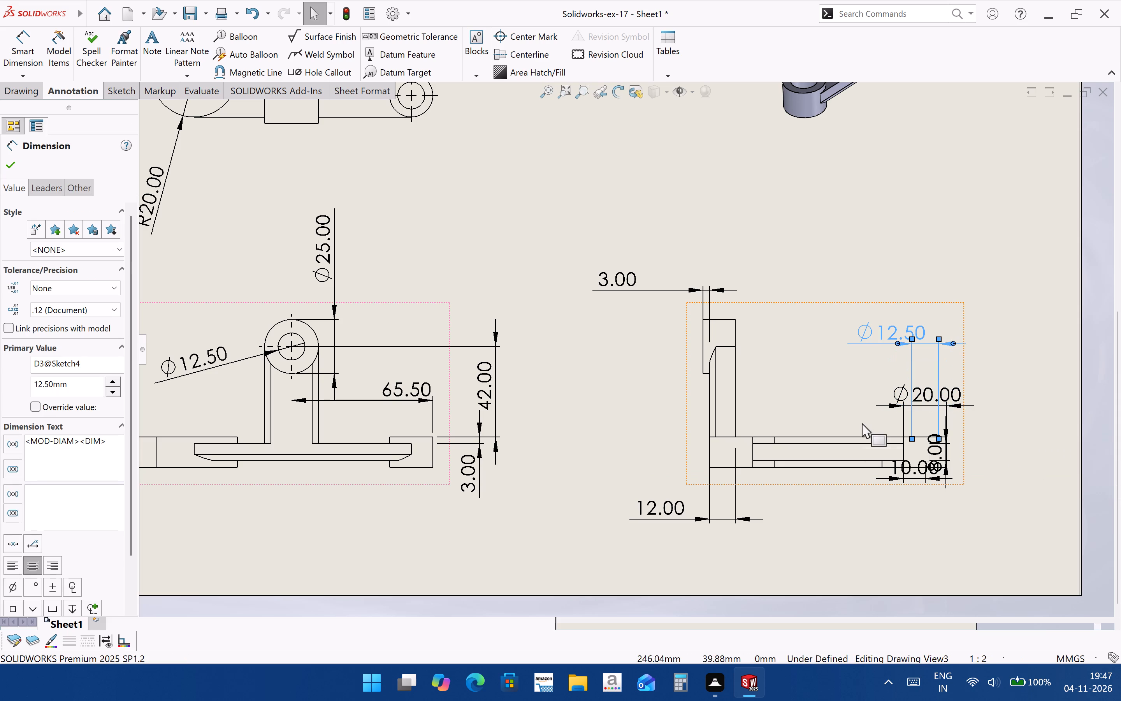
{"action": "key", "text": "Delete"}
{"action": "left_click", "coordinate": [957, 393]}
{"action": "key", "text": "Delete"}
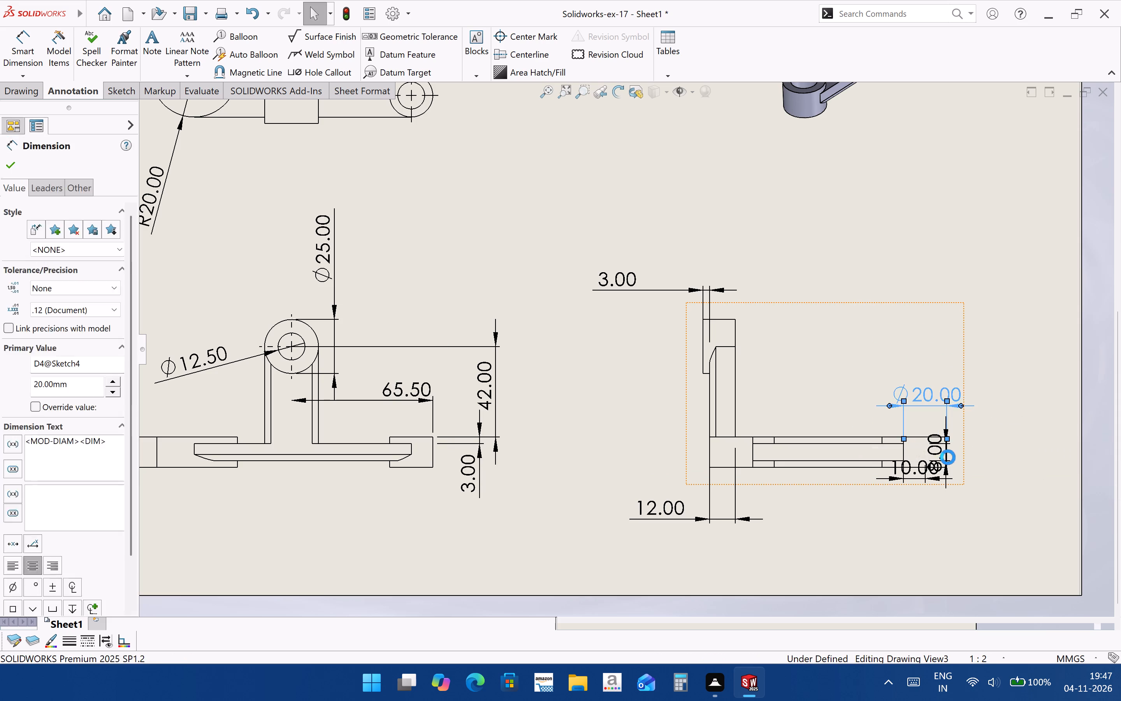
{"action": "left_click", "coordinate": [936, 477]}
{"action": "key", "text": "Delete"}
{"action": "left_click", "coordinate": [936, 458]}
{"action": "key", "text": "Delete"}
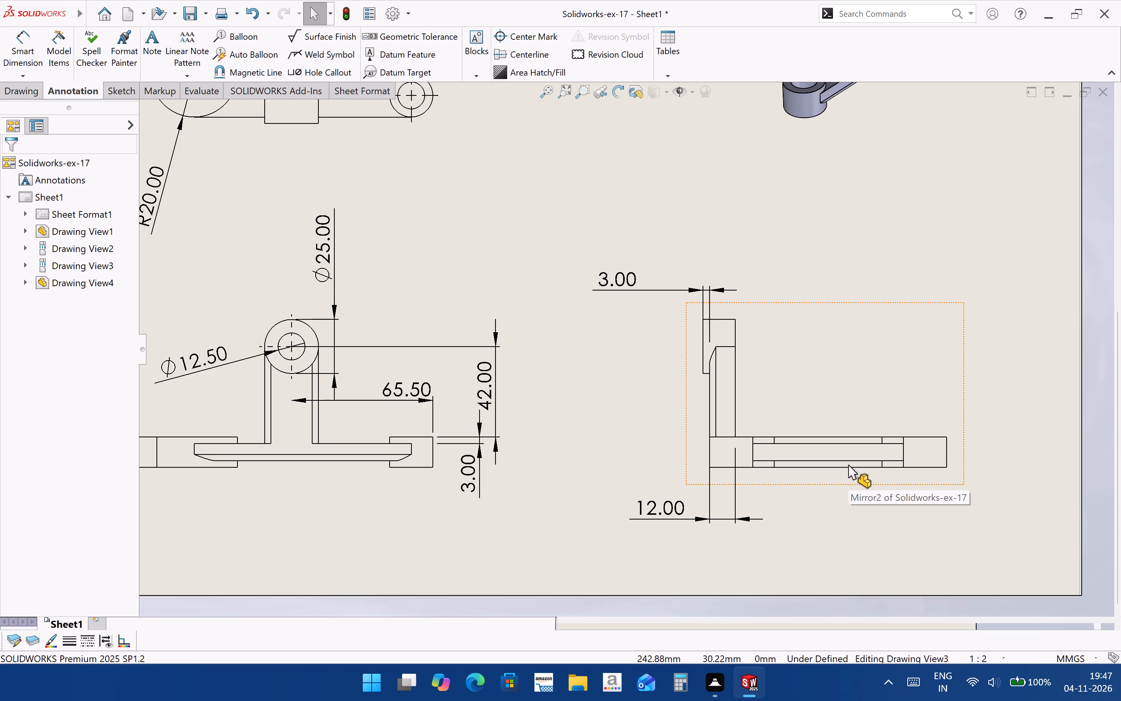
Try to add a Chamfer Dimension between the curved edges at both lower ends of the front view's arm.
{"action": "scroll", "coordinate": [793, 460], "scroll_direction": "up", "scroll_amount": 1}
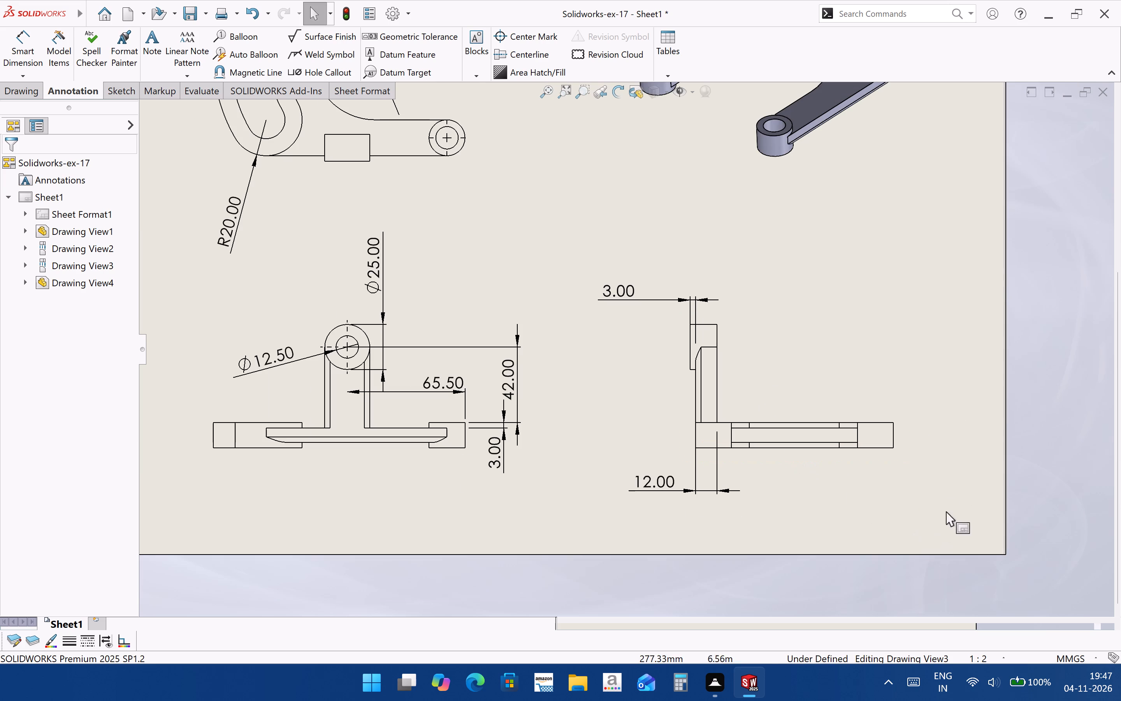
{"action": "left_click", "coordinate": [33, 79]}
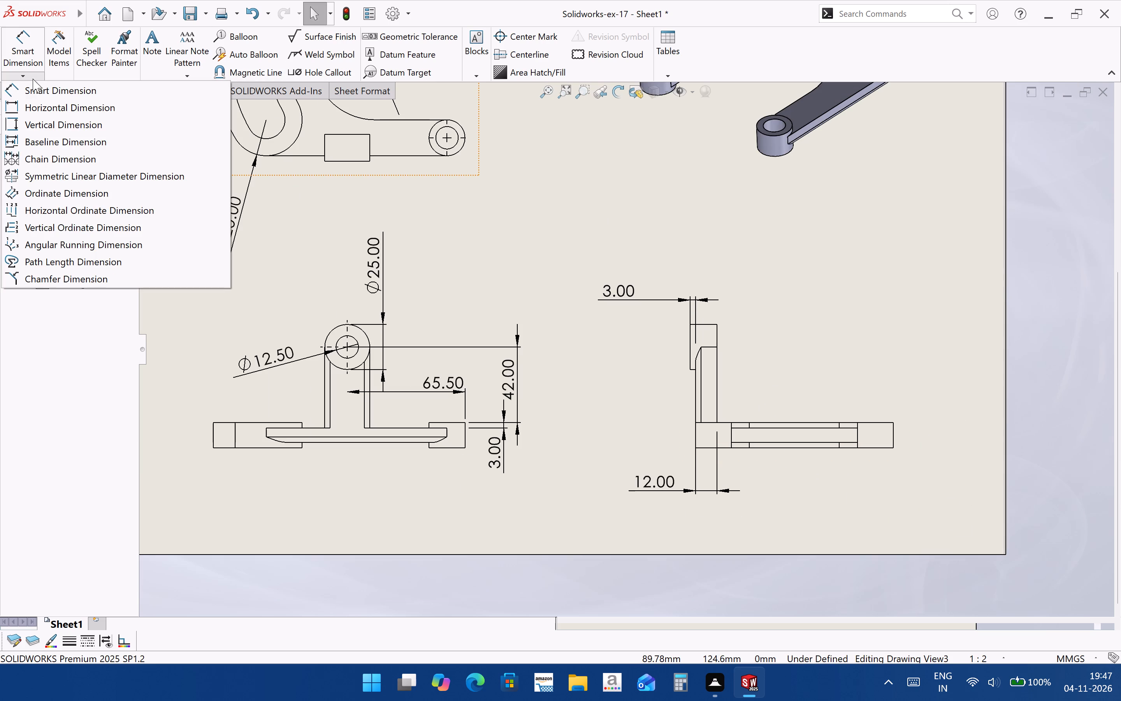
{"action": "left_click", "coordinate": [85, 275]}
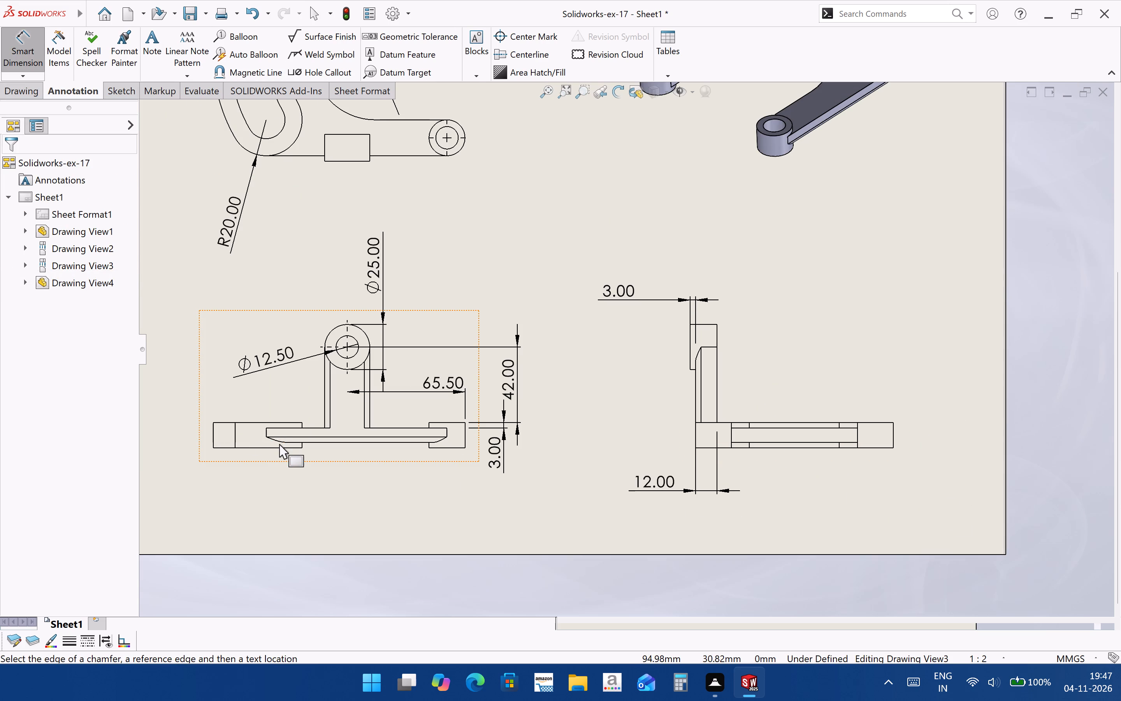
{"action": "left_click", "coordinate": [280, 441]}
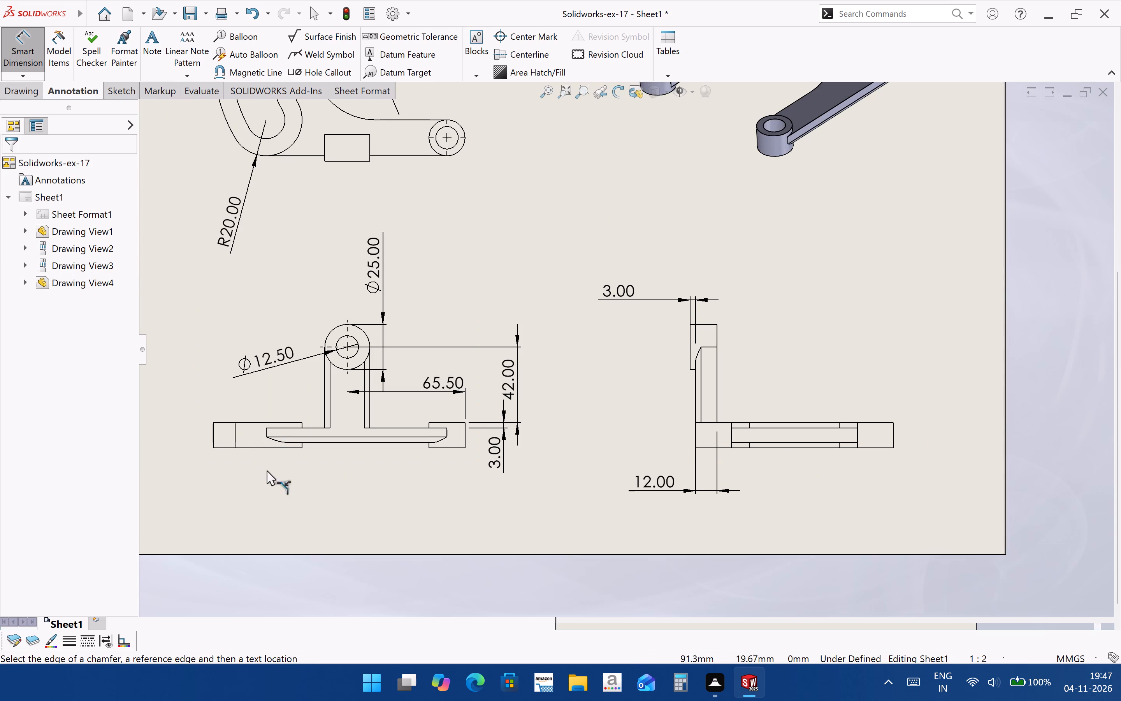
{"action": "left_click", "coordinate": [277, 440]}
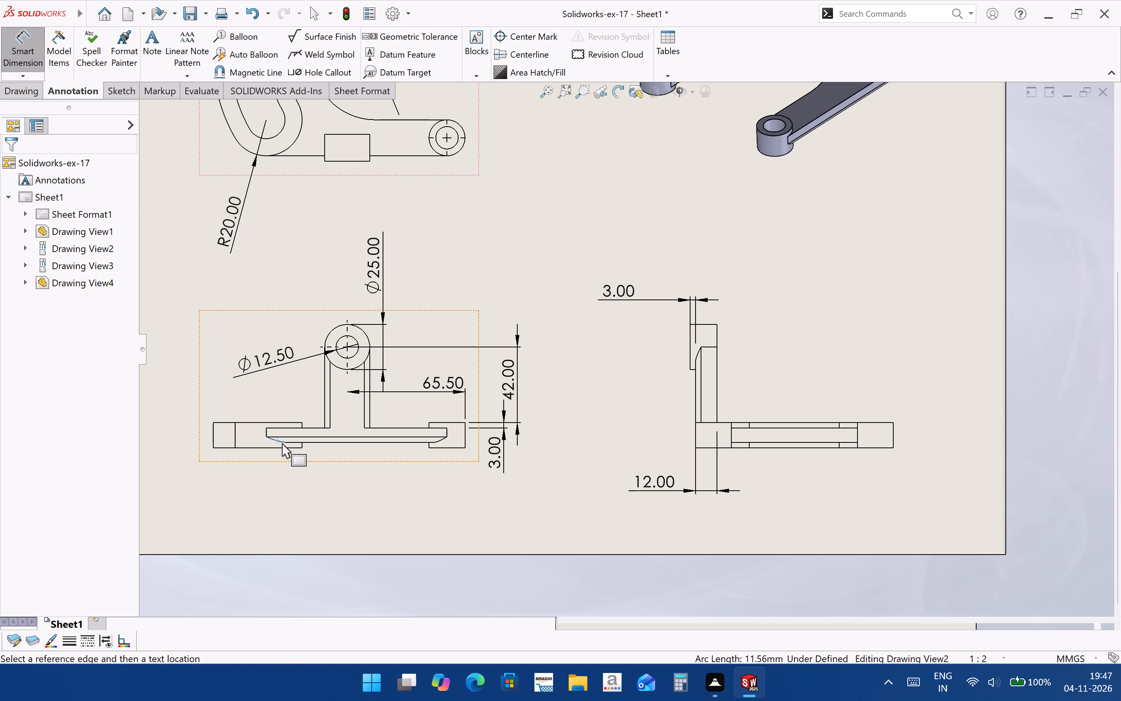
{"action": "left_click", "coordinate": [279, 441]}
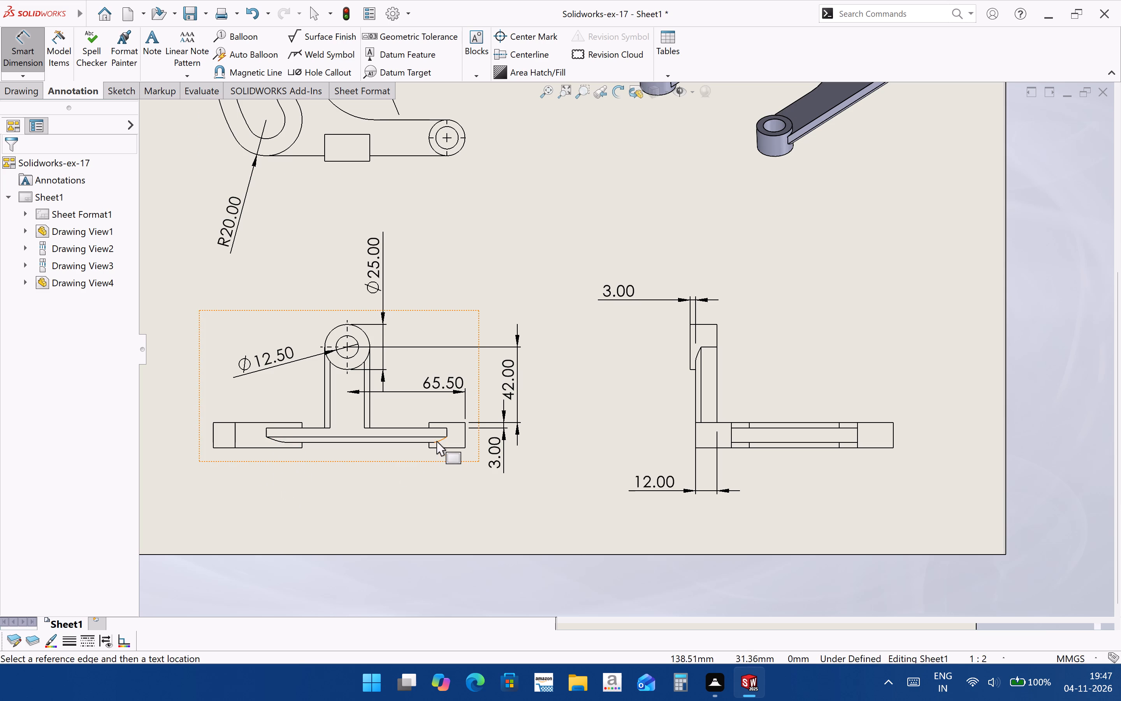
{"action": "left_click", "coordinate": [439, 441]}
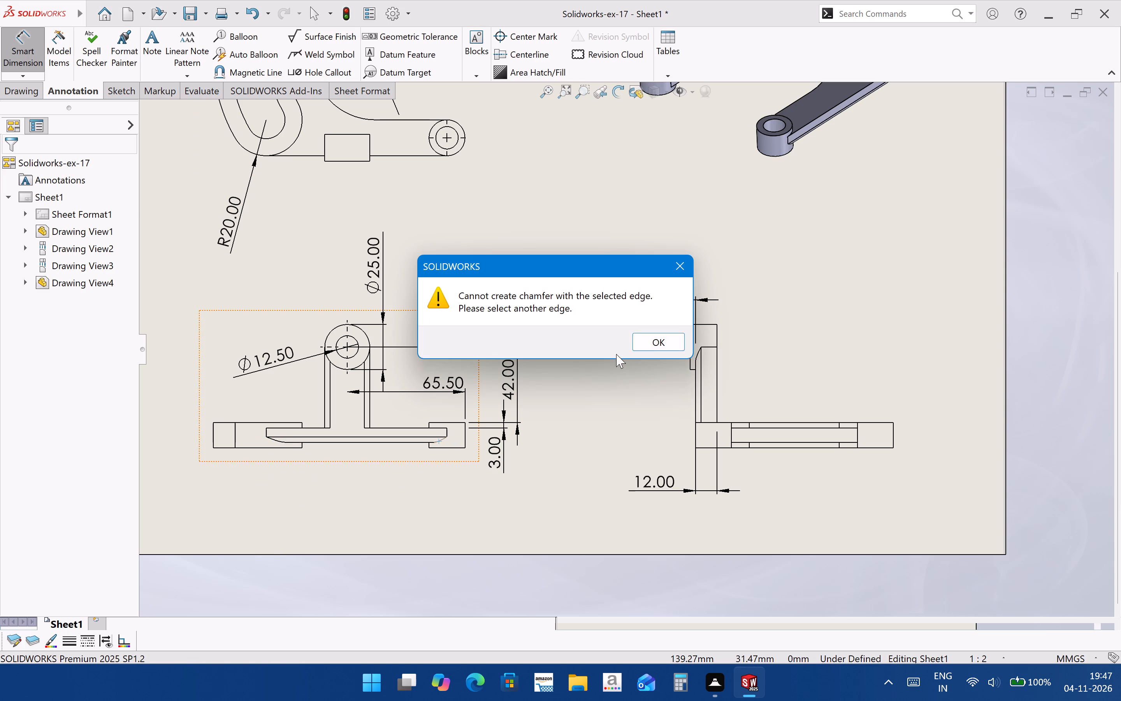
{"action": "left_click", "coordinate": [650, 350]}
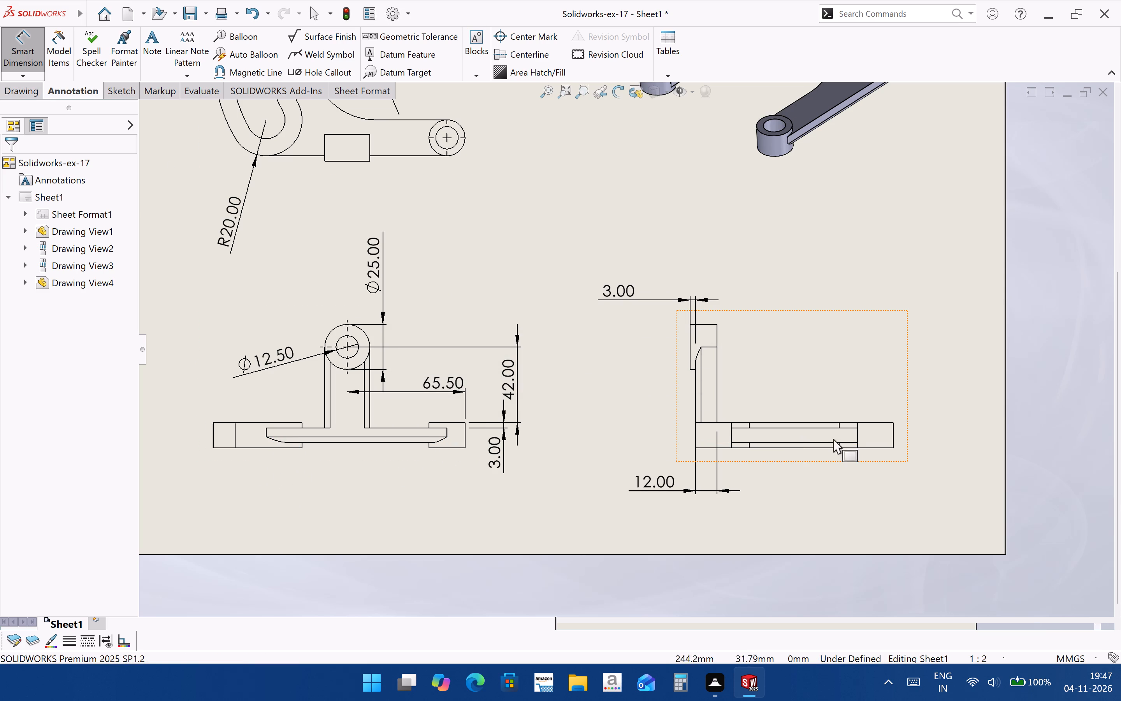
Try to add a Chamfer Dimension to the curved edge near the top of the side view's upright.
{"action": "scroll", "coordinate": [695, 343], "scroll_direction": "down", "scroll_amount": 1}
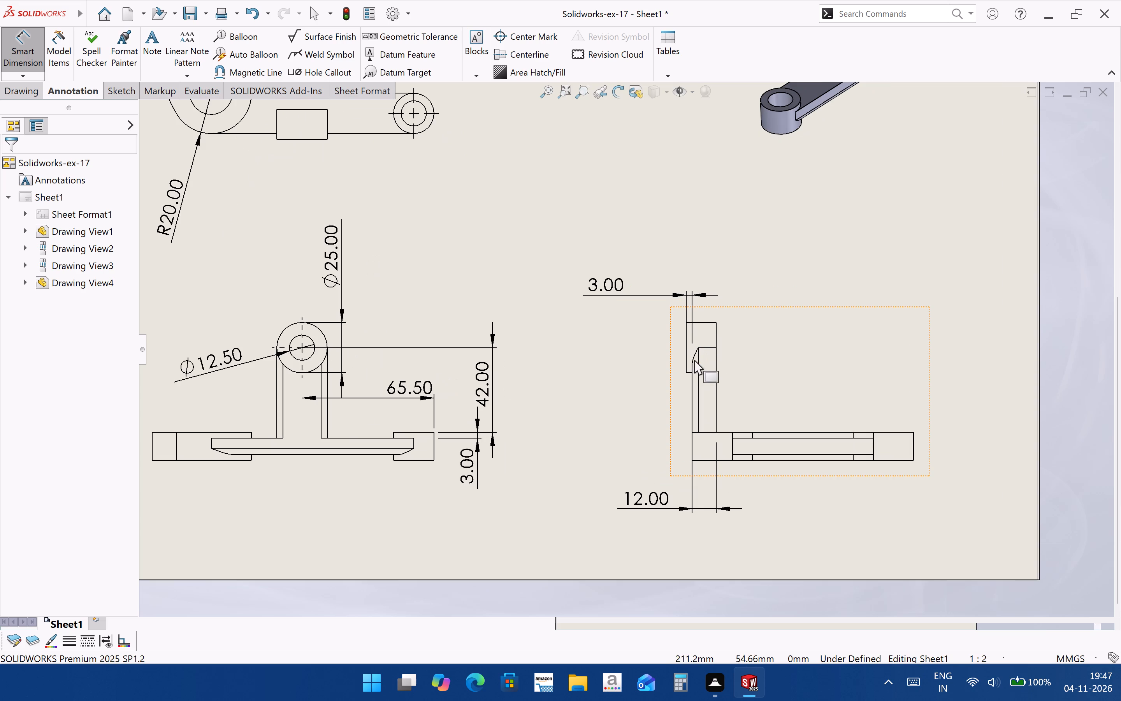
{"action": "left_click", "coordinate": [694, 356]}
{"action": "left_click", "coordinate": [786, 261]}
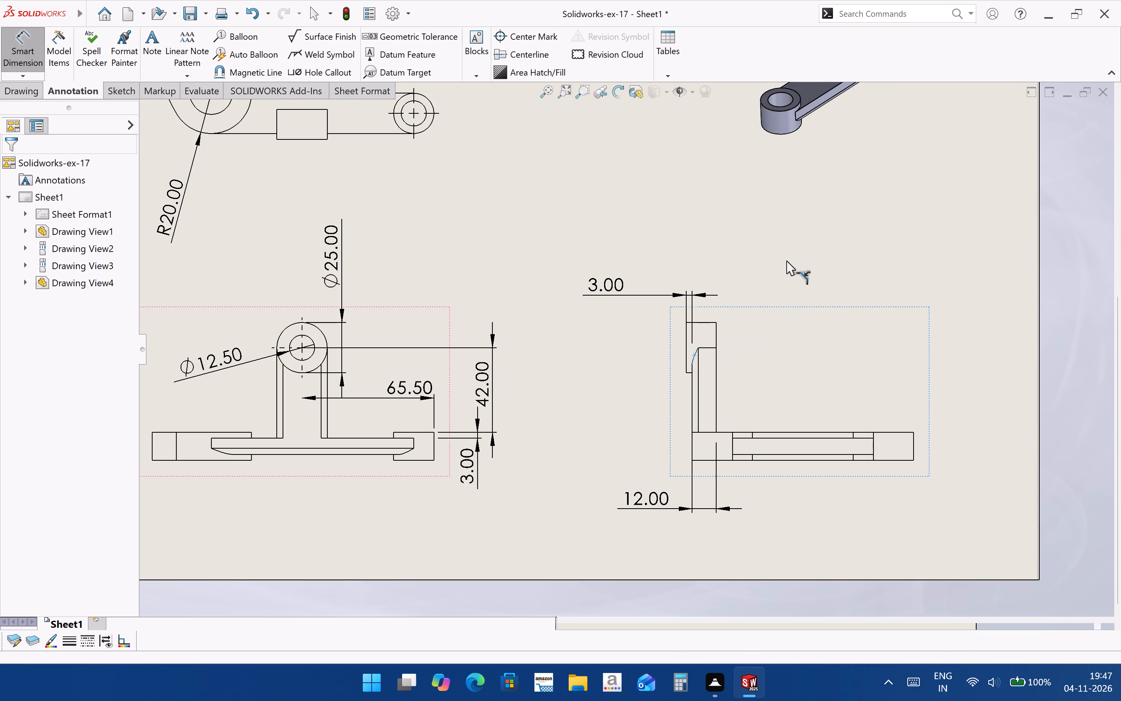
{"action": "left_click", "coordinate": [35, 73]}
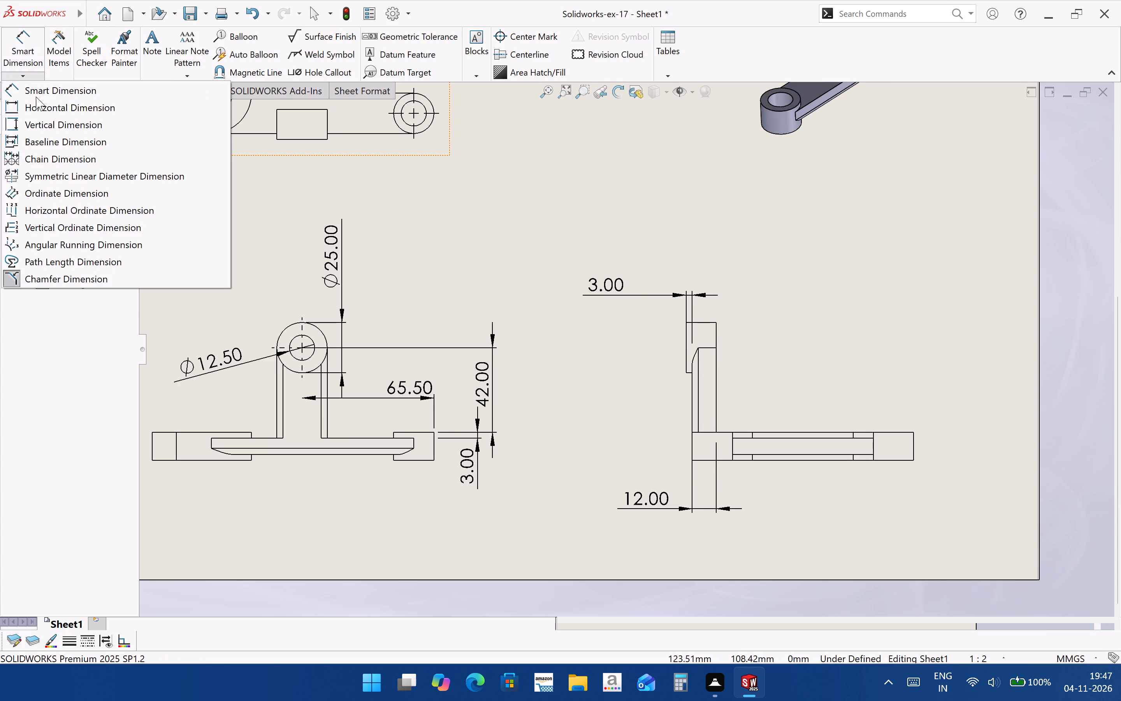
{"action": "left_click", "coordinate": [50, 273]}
Examine the dimensioned views and the curved edge near the top of the side view's upright.
{"action": "scroll", "coordinate": [397, 317], "scroll_direction": "up", "scroll_amount": 3}
{"action": "scroll", "coordinate": [466, 168], "scroll_direction": "down", "scroll_amount": 2}
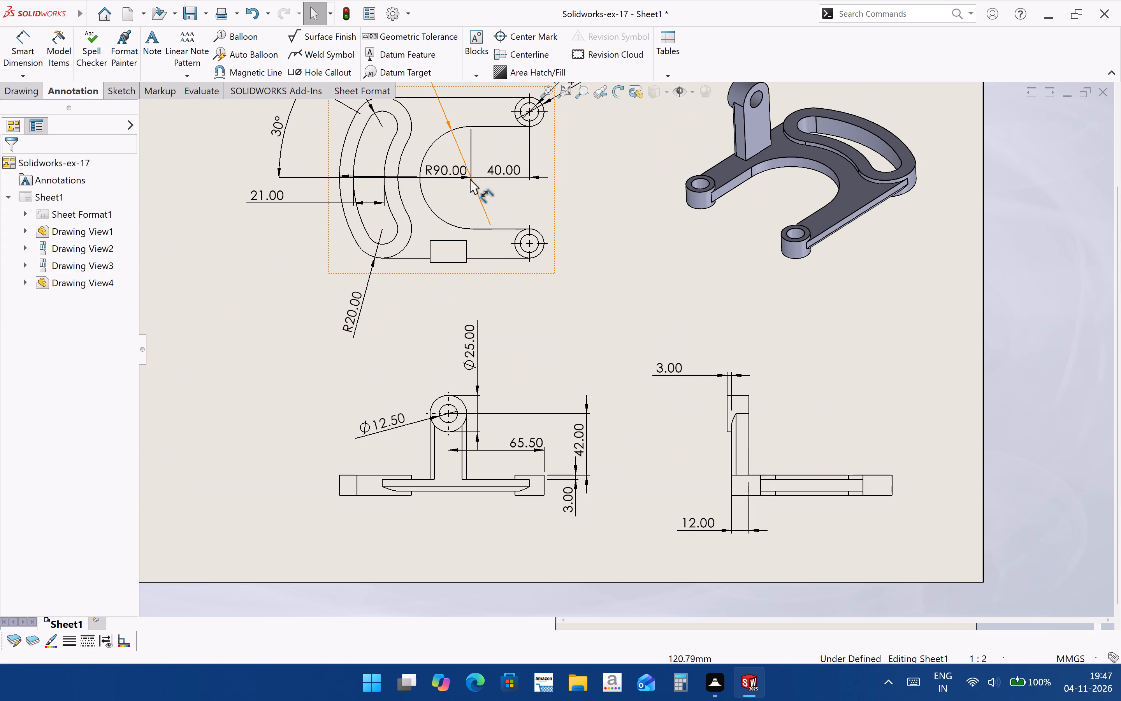
{"action": "scroll", "coordinate": [828, 226], "scroll_direction": "down", "scroll_amount": 1}
{"action": "scroll", "coordinate": [821, 278], "scroll_direction": "down", "scroll_amount": 1}
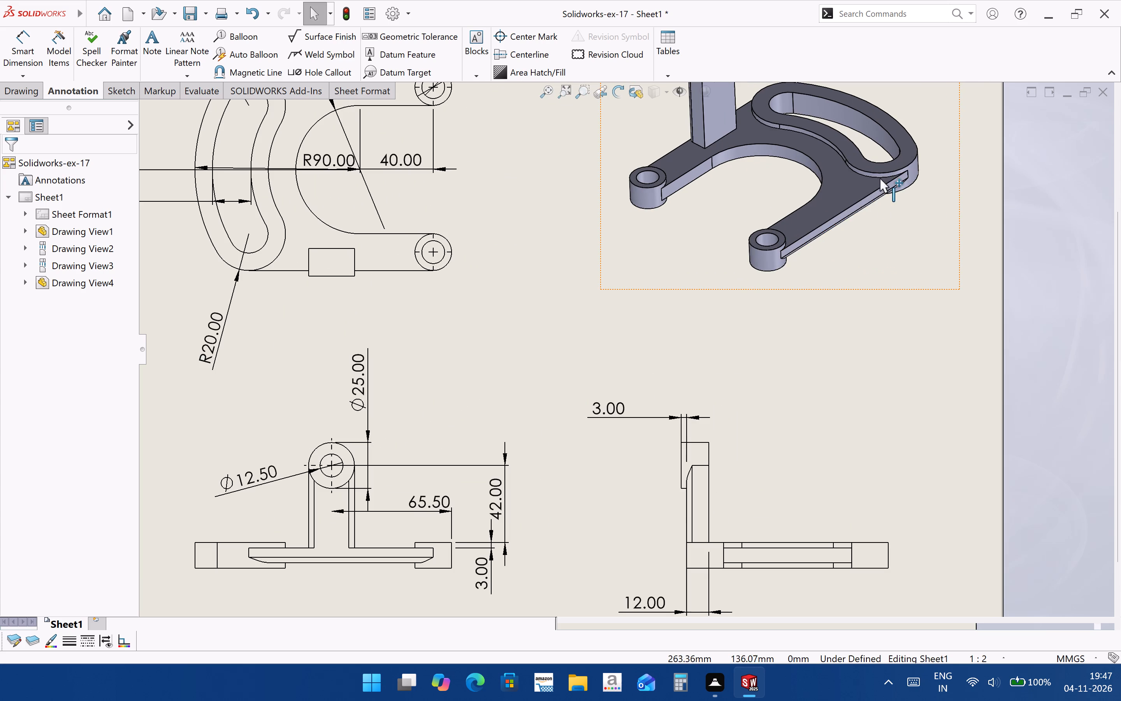
{"action": "scroll", "coordinate": [638, 445], "scroll_direction": "up", "scroll_amount": 2}
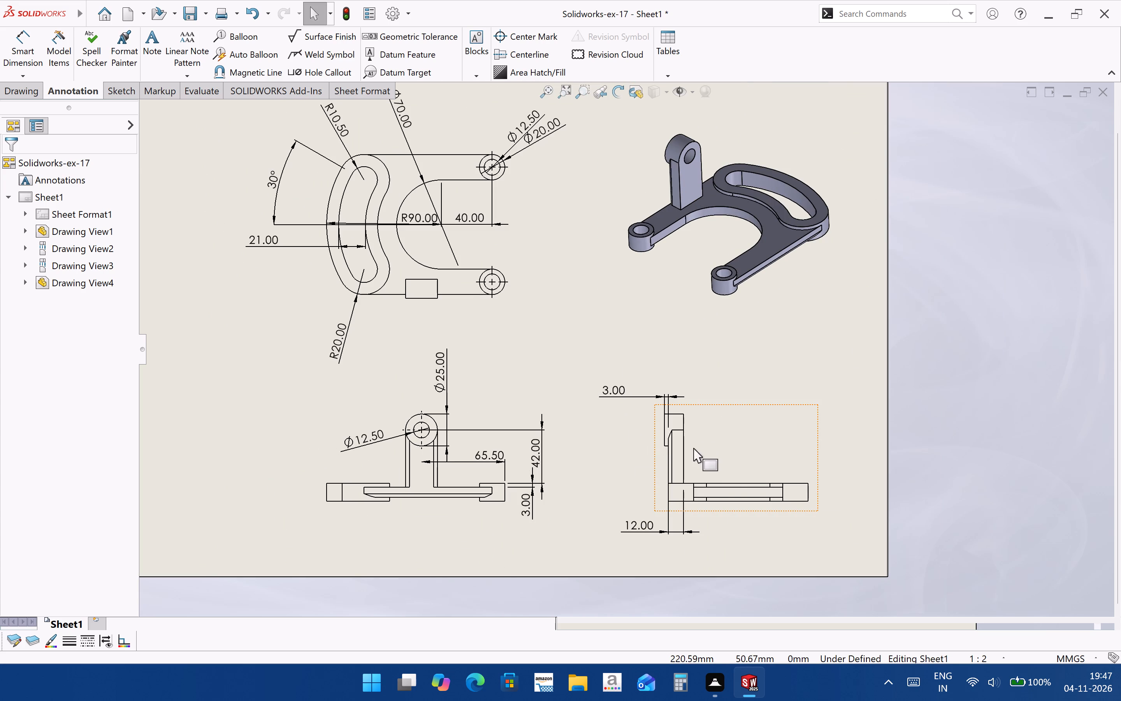
{"action": "scroll", "coordinate": [696, 473], "scroll_direction": "up", "scroll_amount": 2}
{"action": "scroll", "coordinate": [651, 420], "scroll_direction": "down", "scroll_amount": 2}
{"action": "scroll", "coordinate": [662, 363], "scroll_direction": "down", "scroll_amount": 8}
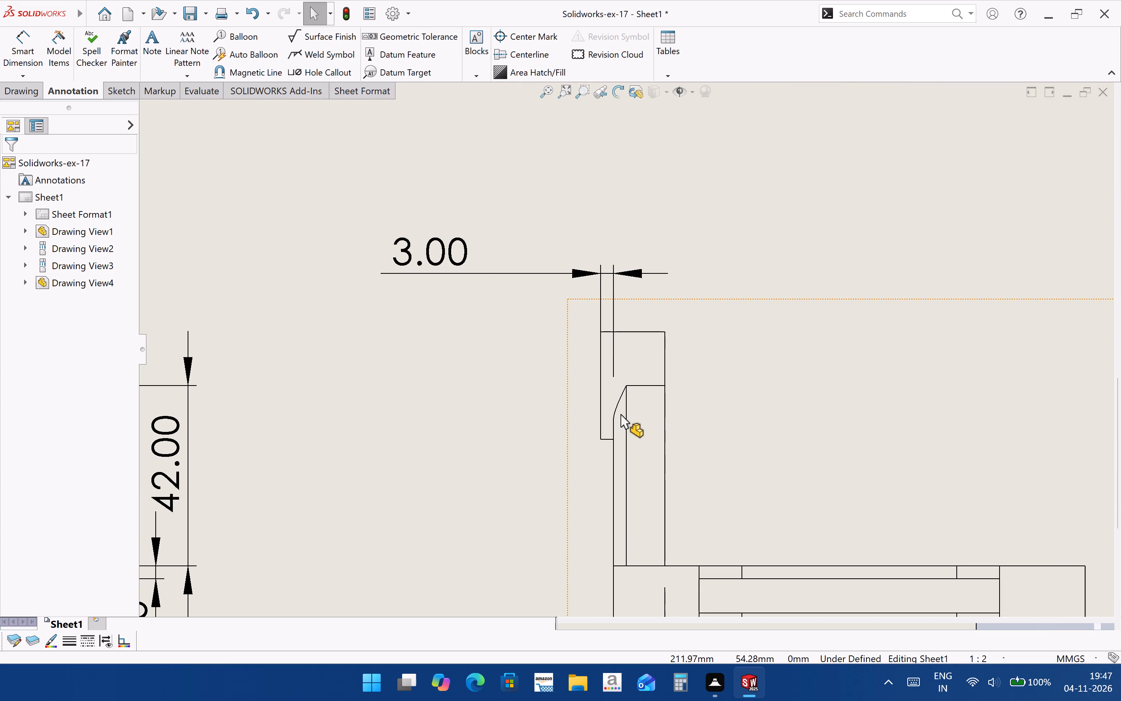
{"action": "left_click", "coordinate": [620, 401]}
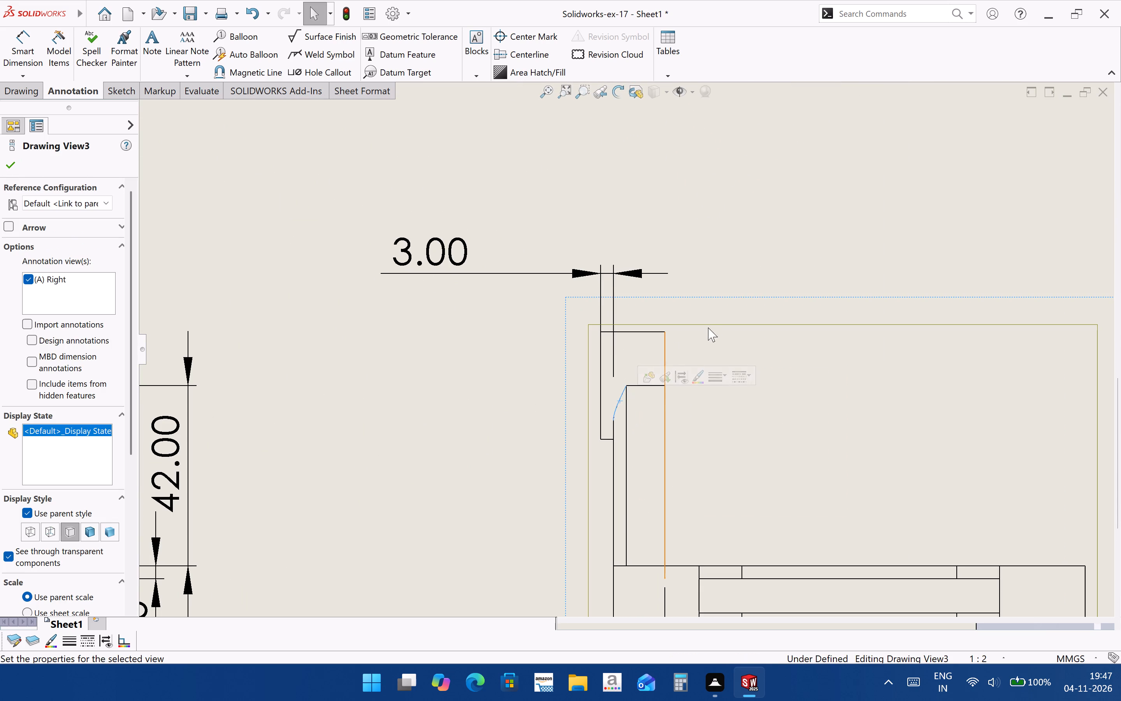
{"action": "middle_click", "coordinate": [726, 255]}
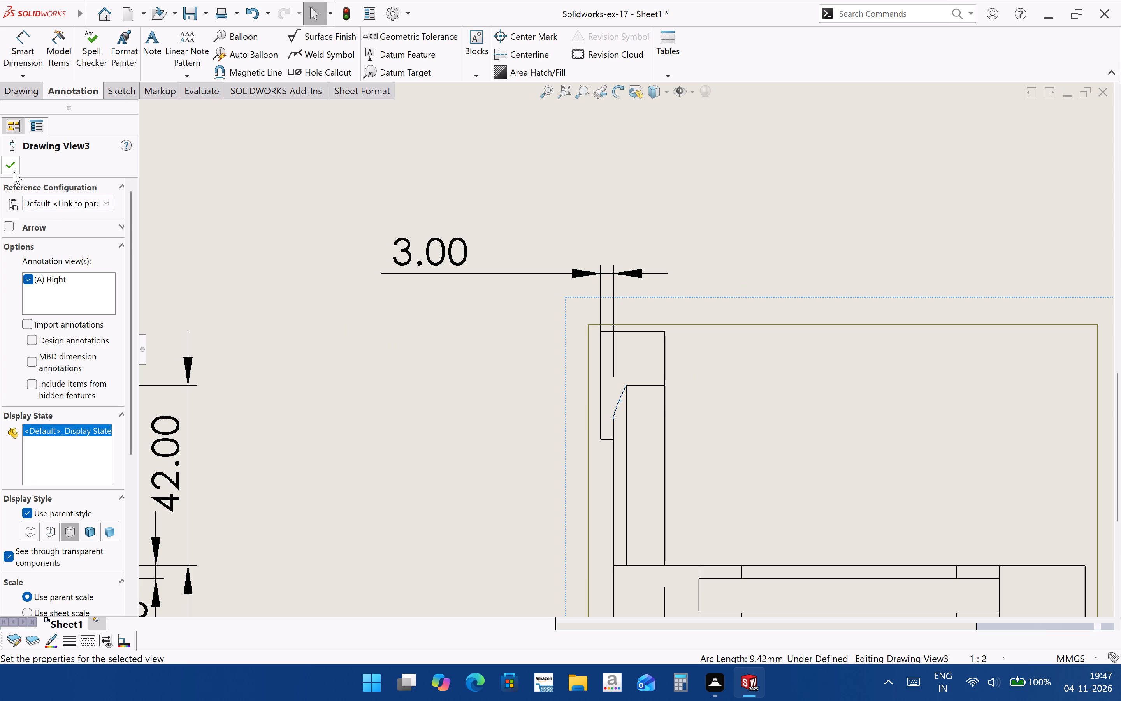
{"action": "key", "text": "Escape"}
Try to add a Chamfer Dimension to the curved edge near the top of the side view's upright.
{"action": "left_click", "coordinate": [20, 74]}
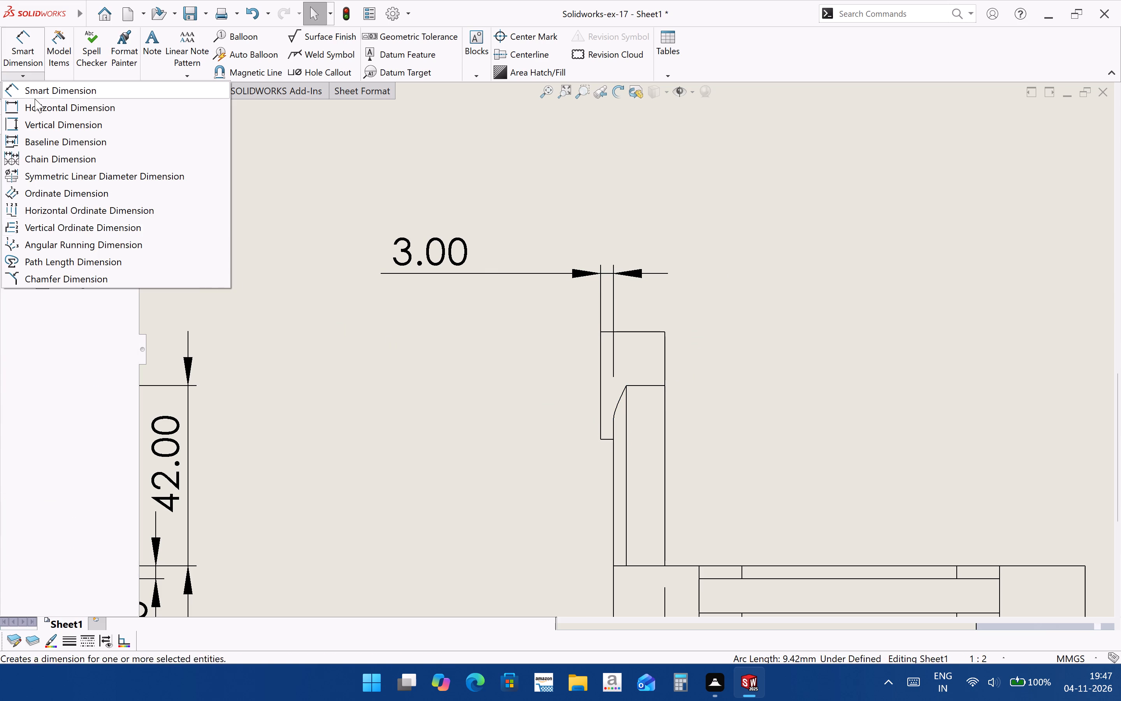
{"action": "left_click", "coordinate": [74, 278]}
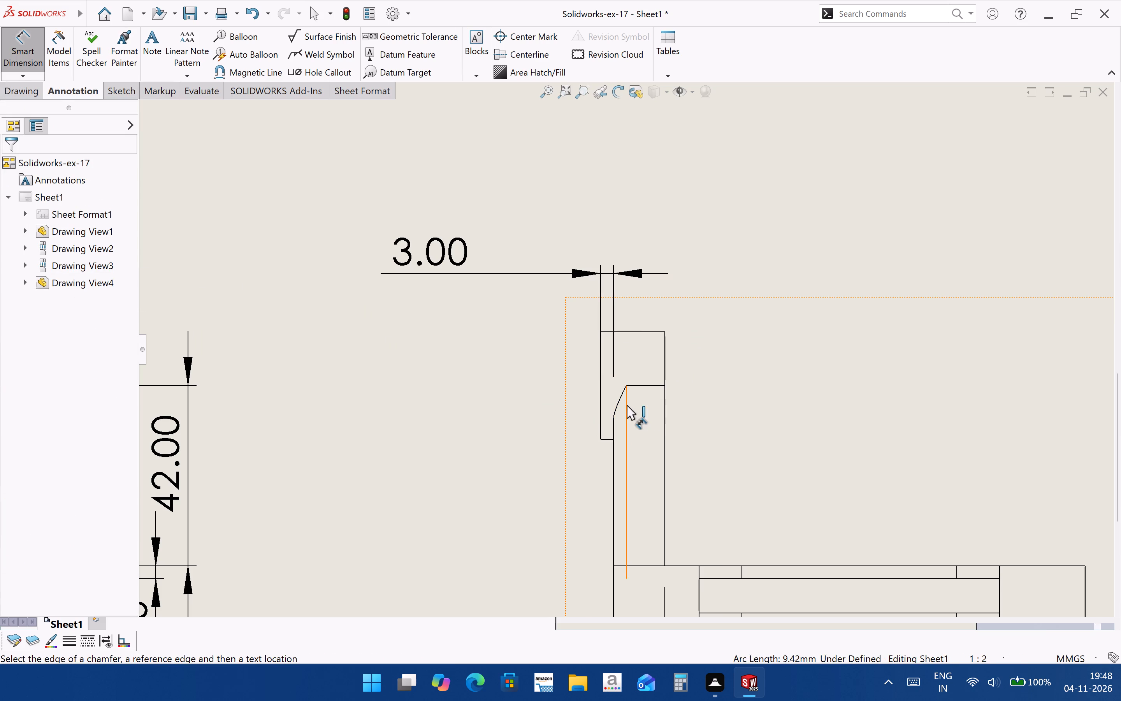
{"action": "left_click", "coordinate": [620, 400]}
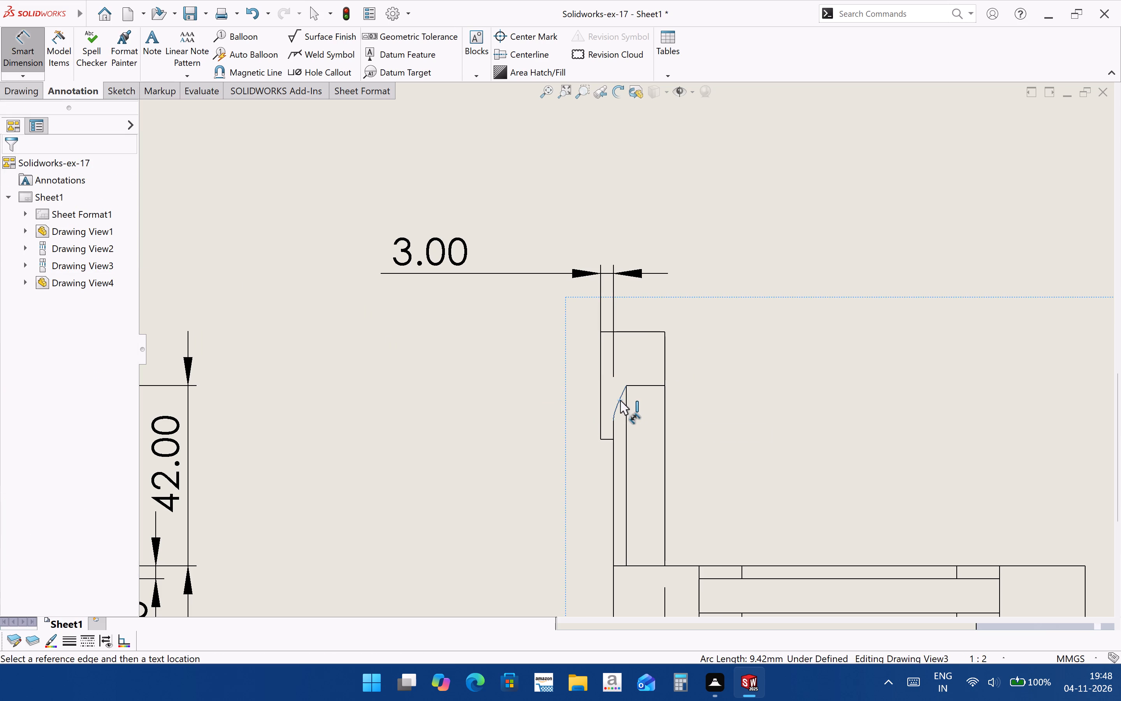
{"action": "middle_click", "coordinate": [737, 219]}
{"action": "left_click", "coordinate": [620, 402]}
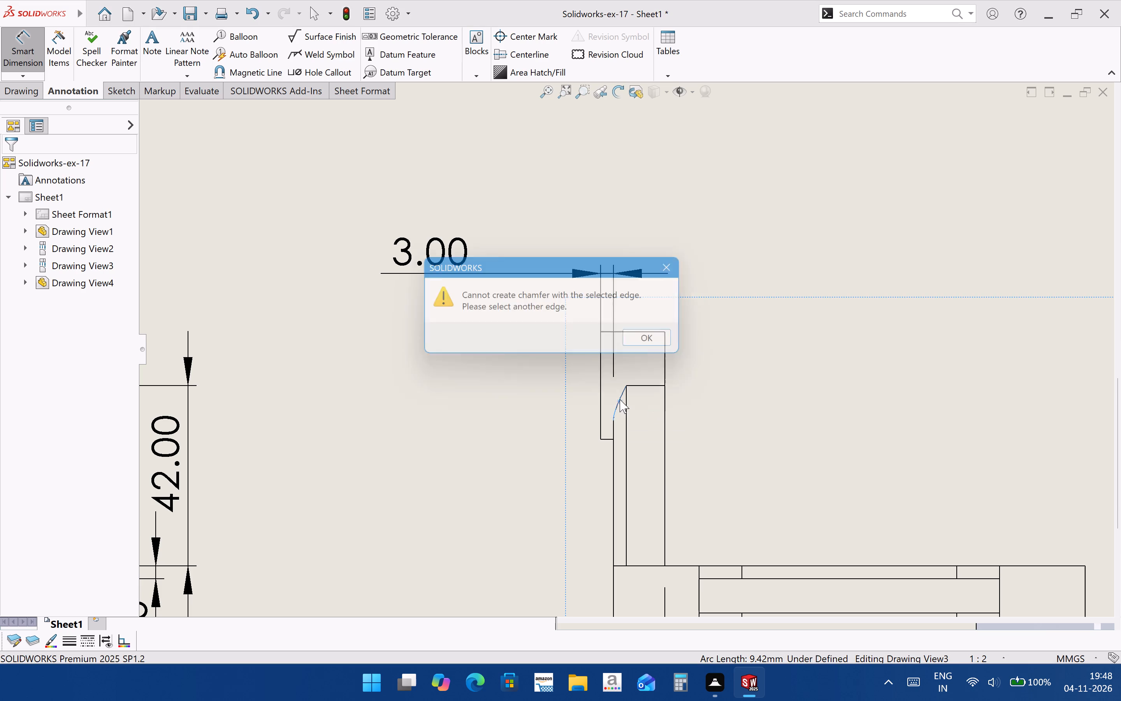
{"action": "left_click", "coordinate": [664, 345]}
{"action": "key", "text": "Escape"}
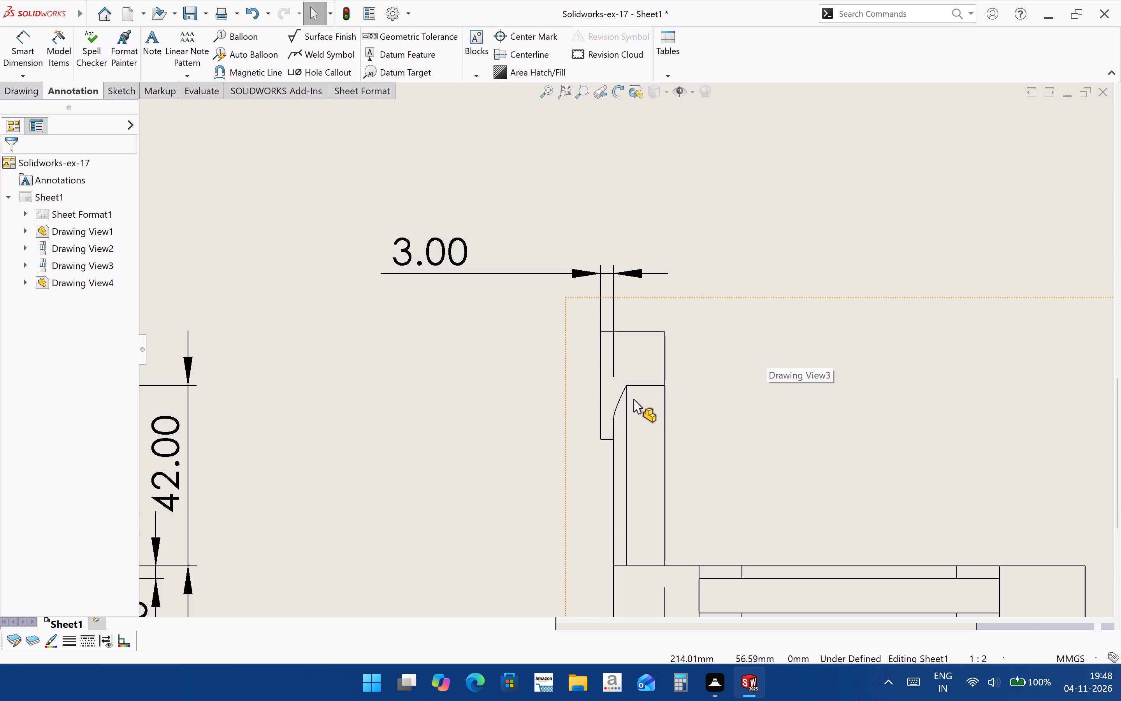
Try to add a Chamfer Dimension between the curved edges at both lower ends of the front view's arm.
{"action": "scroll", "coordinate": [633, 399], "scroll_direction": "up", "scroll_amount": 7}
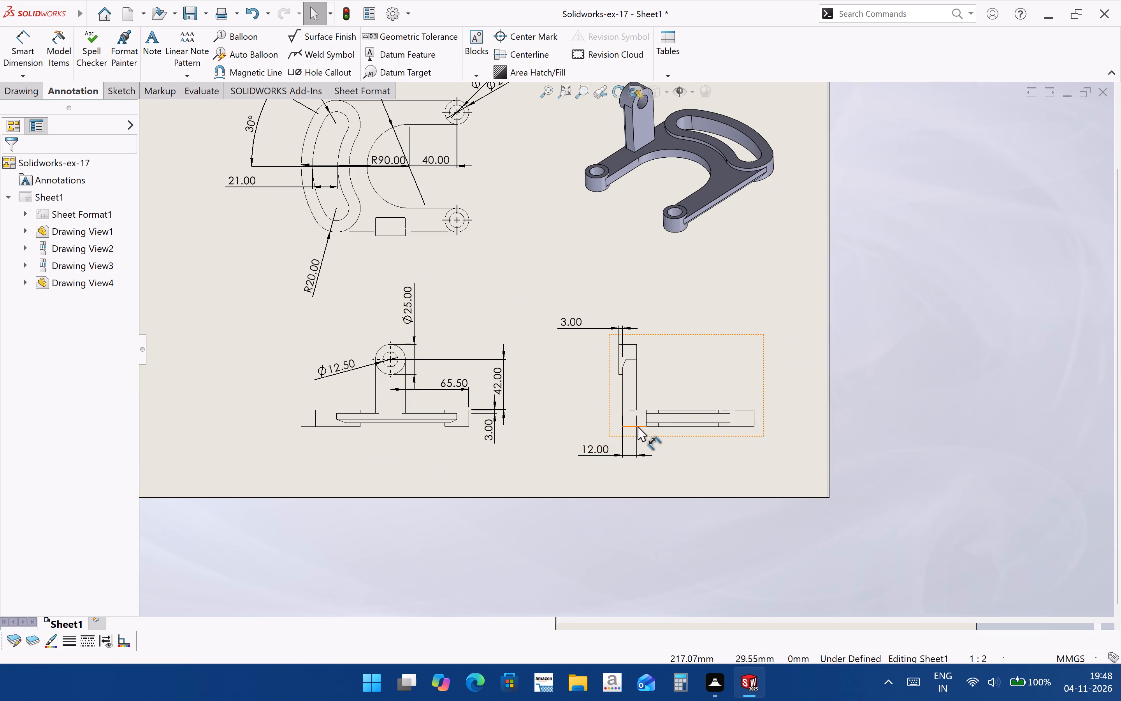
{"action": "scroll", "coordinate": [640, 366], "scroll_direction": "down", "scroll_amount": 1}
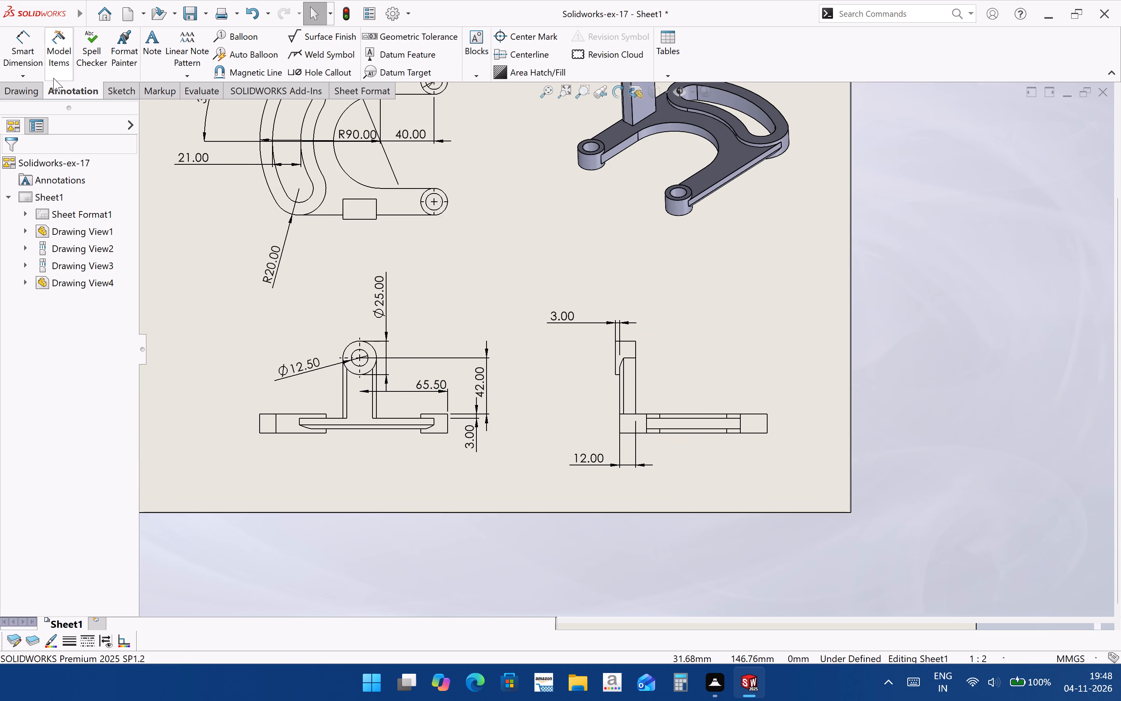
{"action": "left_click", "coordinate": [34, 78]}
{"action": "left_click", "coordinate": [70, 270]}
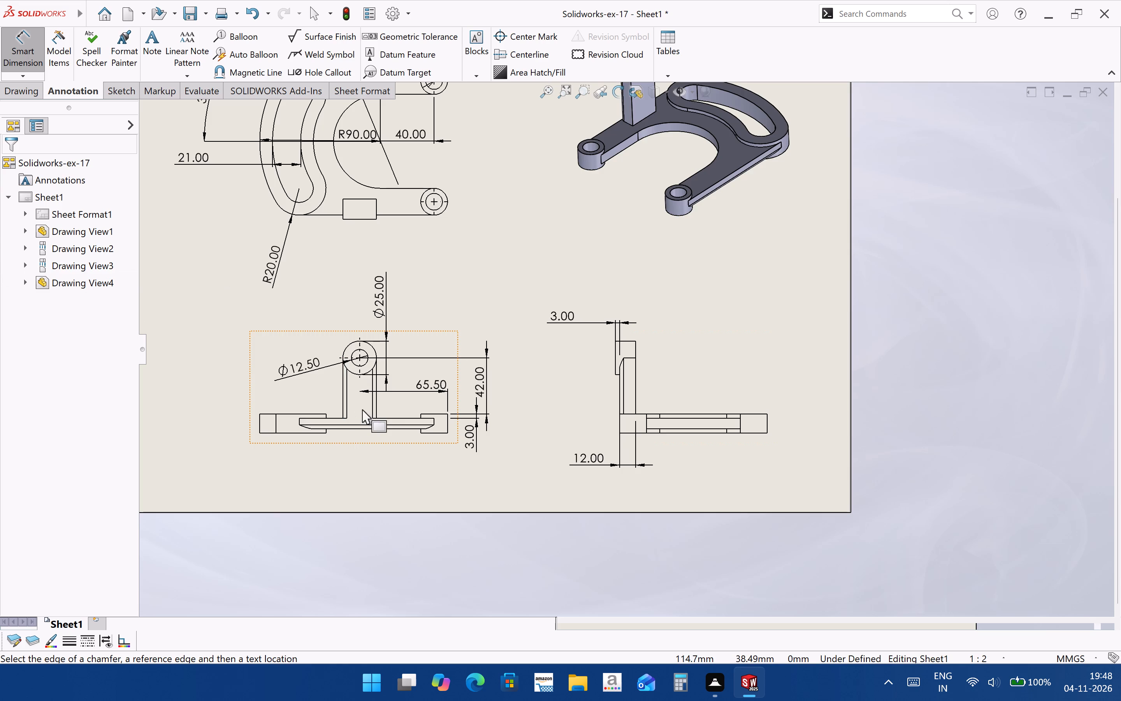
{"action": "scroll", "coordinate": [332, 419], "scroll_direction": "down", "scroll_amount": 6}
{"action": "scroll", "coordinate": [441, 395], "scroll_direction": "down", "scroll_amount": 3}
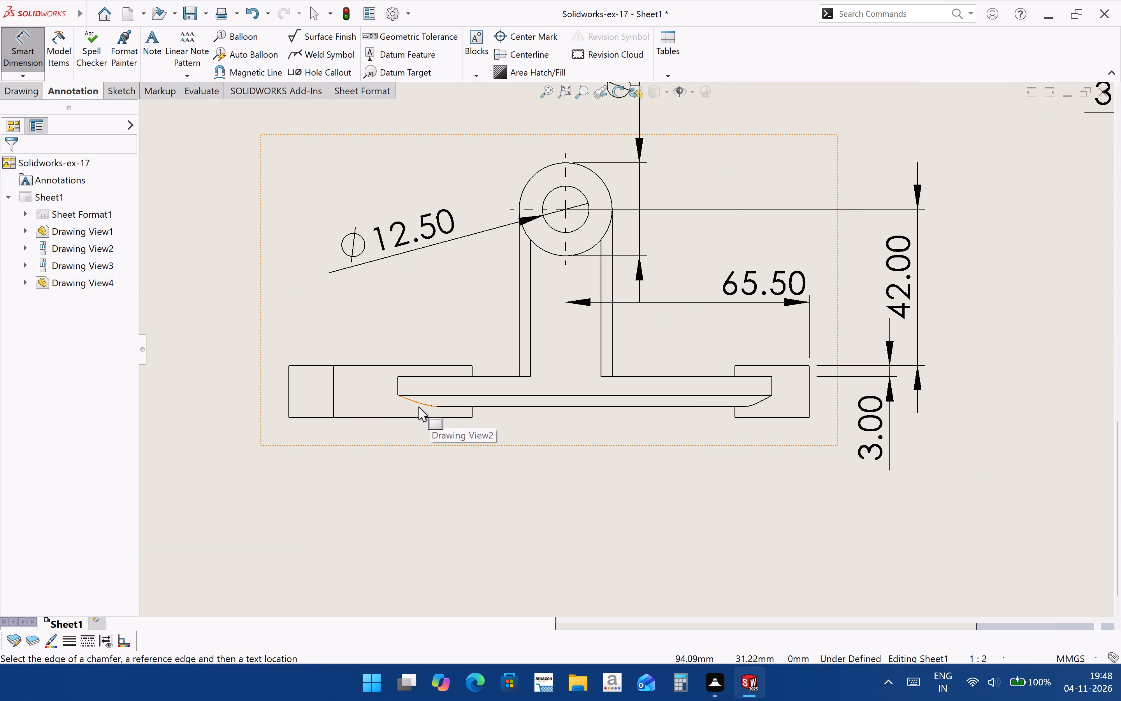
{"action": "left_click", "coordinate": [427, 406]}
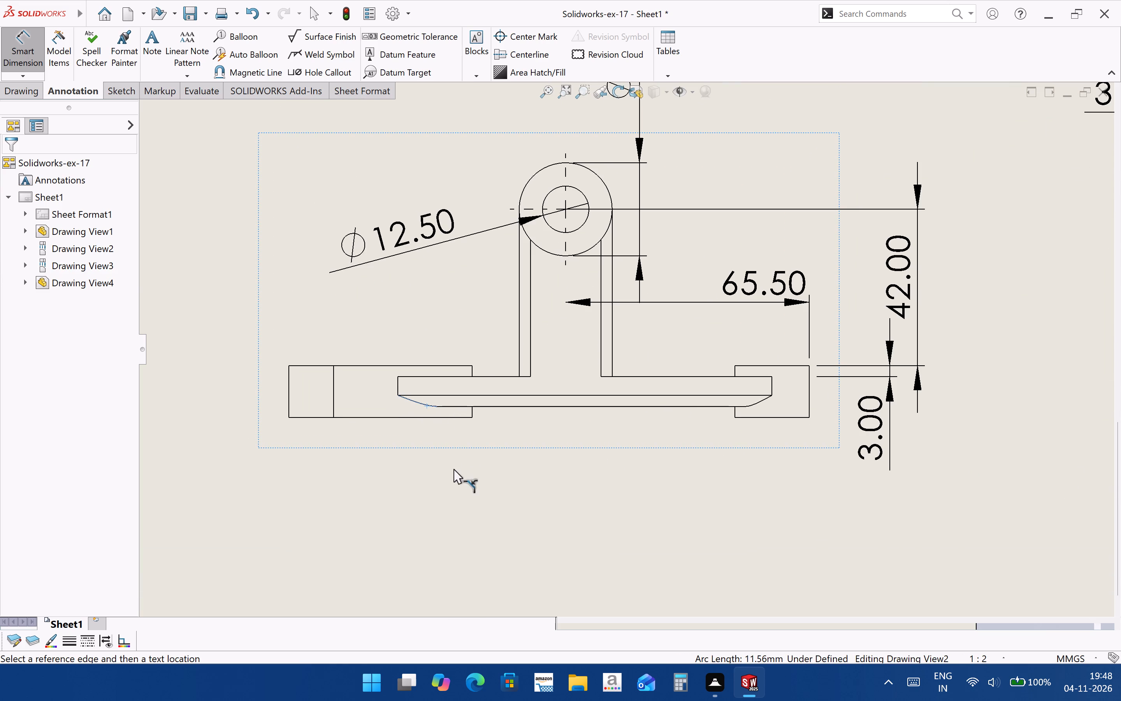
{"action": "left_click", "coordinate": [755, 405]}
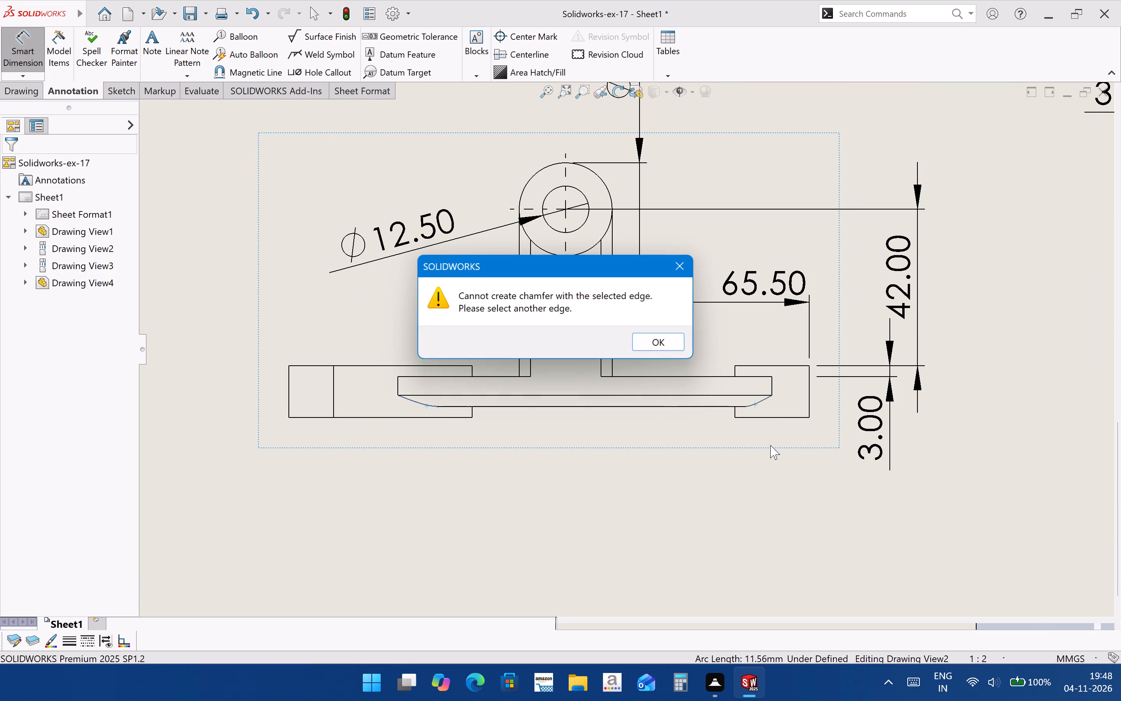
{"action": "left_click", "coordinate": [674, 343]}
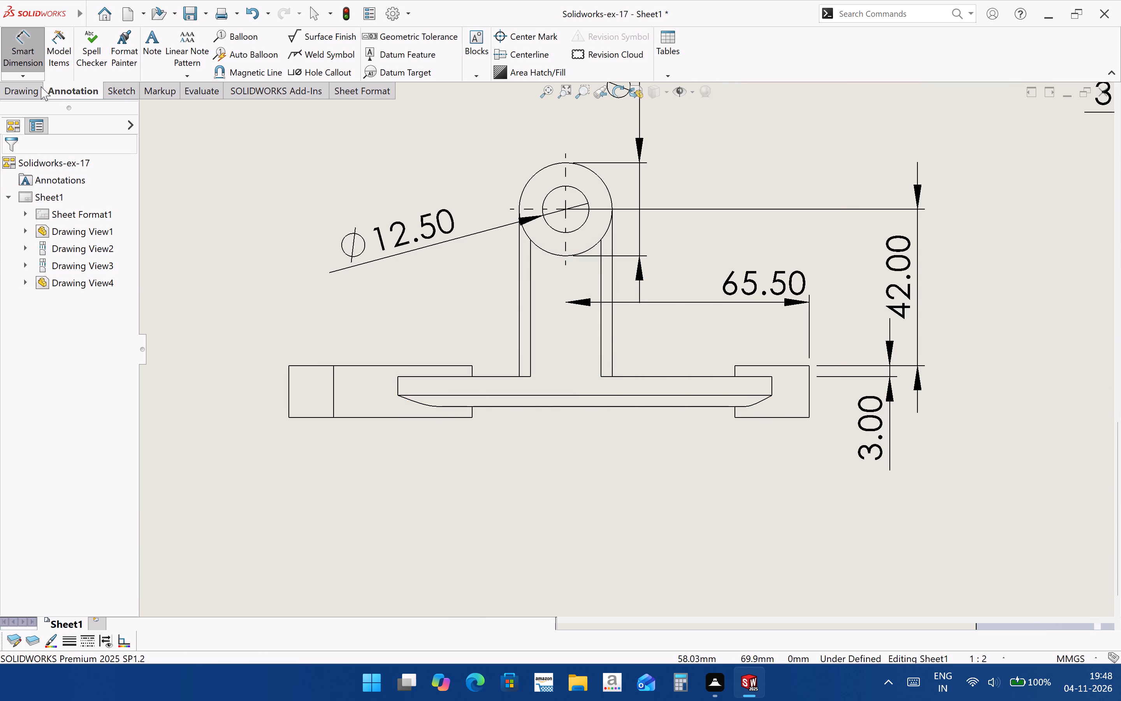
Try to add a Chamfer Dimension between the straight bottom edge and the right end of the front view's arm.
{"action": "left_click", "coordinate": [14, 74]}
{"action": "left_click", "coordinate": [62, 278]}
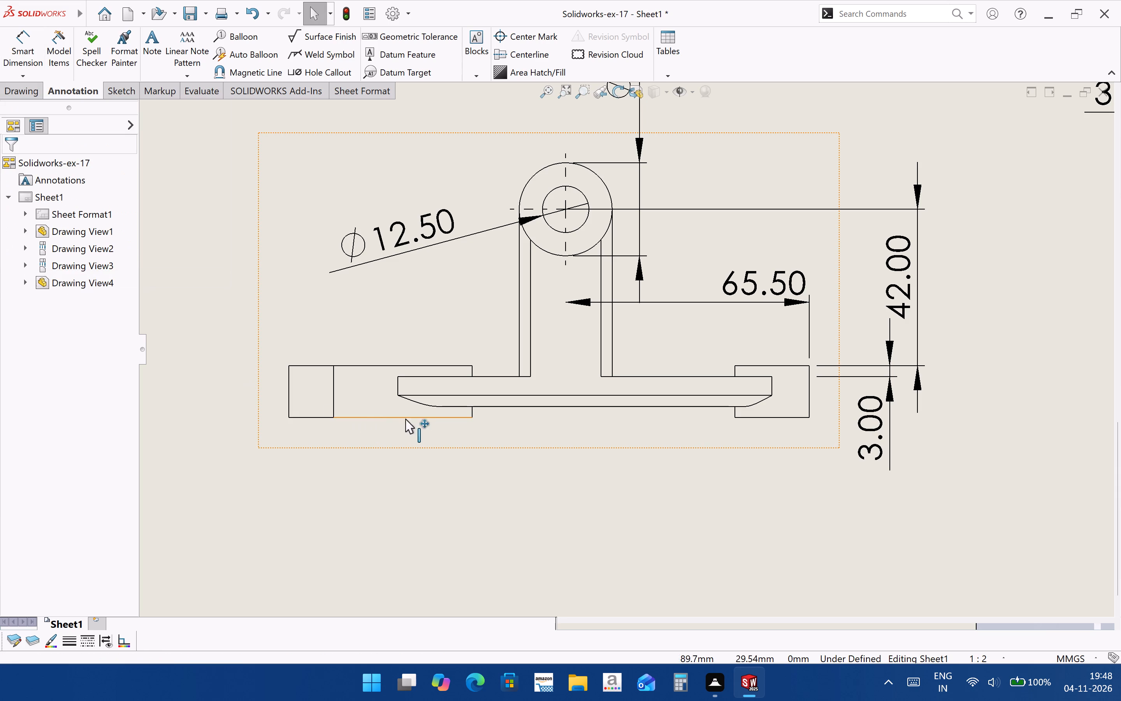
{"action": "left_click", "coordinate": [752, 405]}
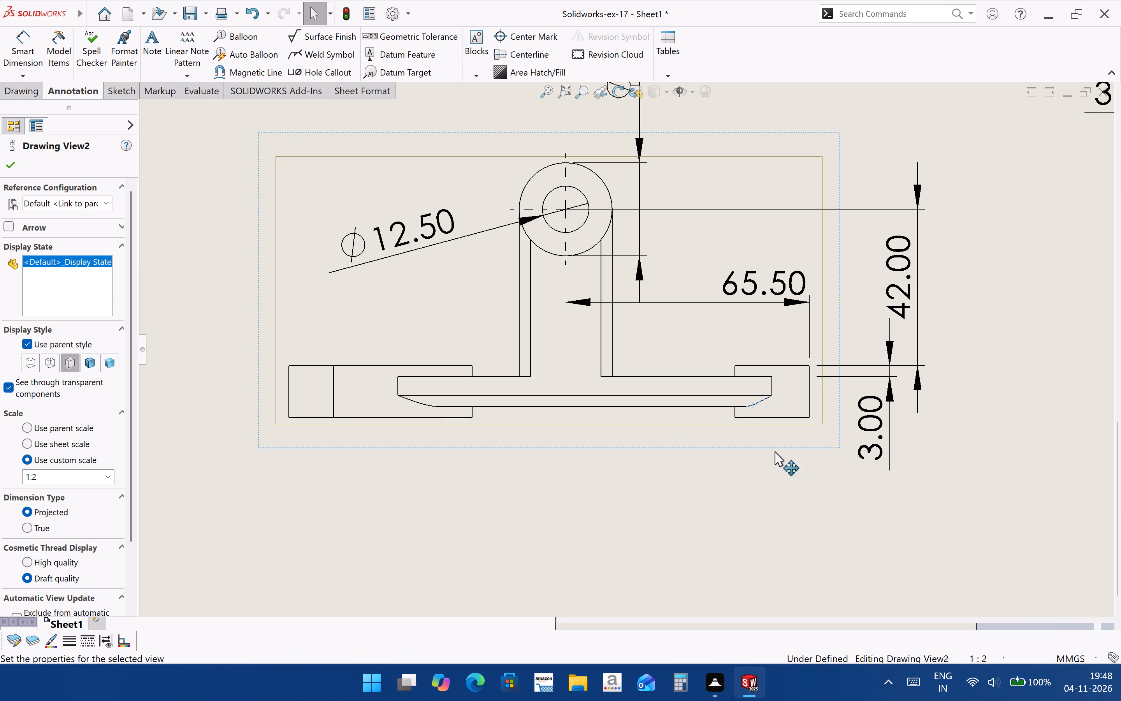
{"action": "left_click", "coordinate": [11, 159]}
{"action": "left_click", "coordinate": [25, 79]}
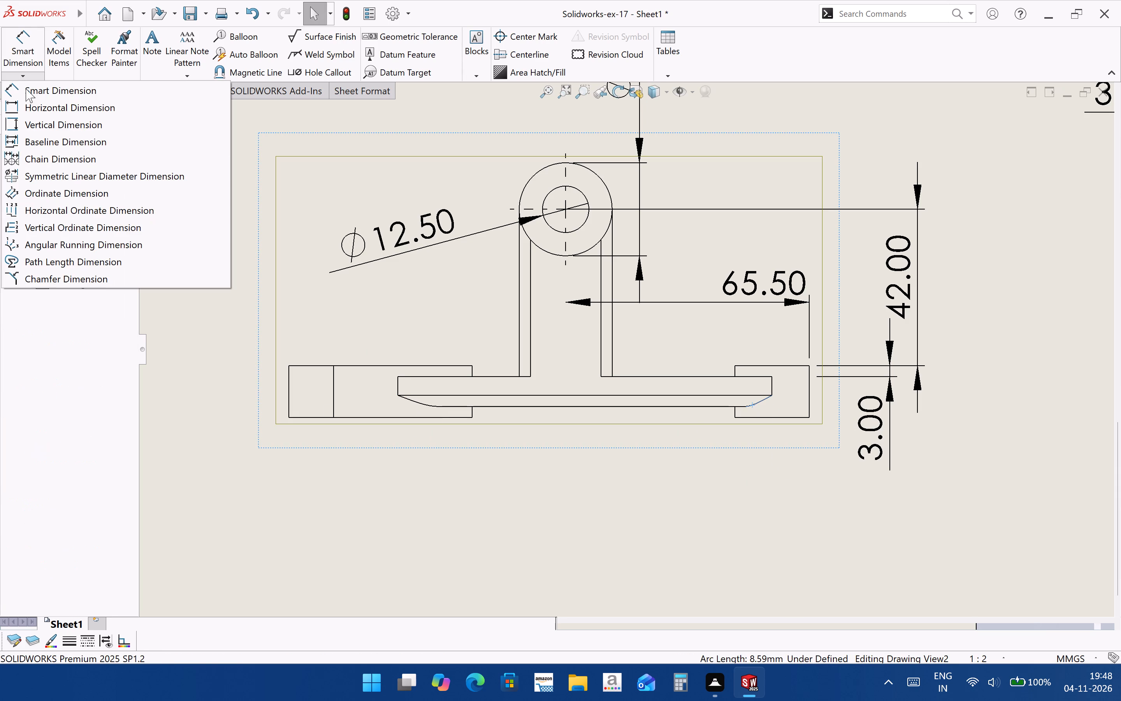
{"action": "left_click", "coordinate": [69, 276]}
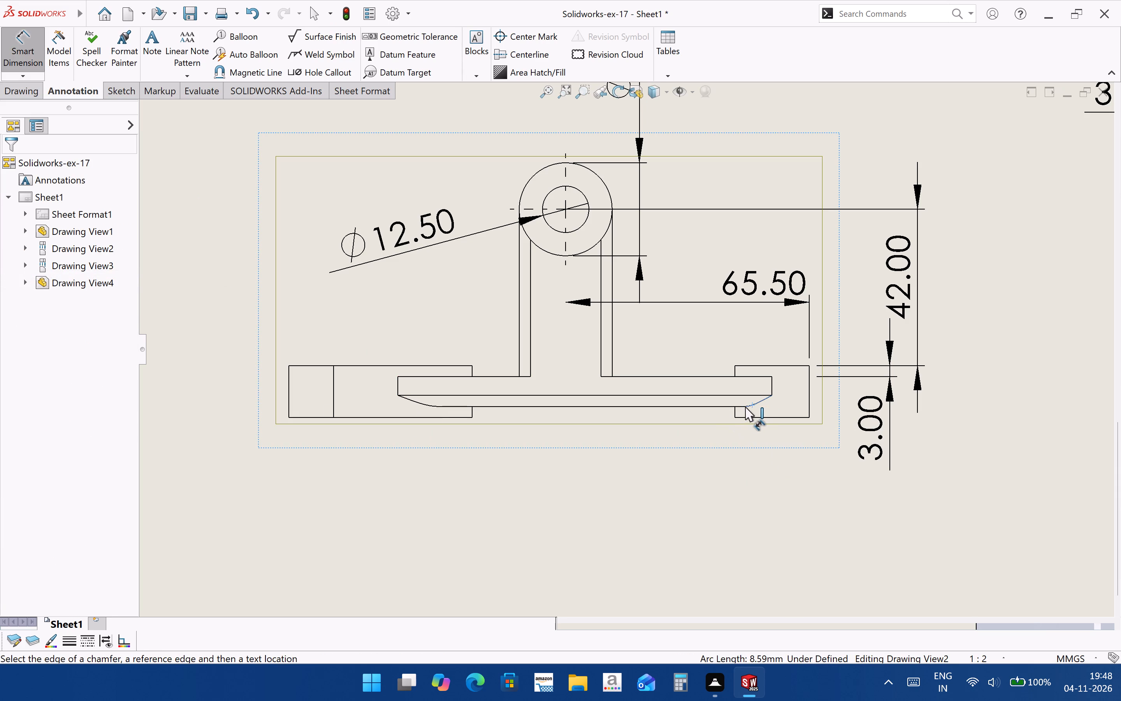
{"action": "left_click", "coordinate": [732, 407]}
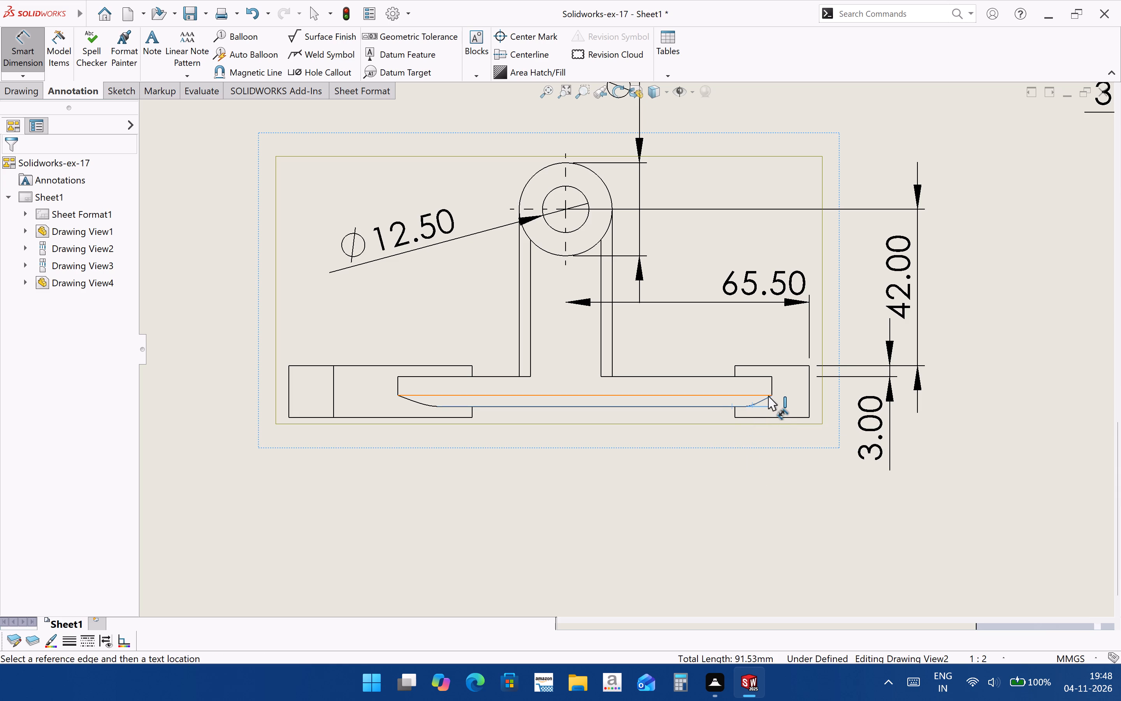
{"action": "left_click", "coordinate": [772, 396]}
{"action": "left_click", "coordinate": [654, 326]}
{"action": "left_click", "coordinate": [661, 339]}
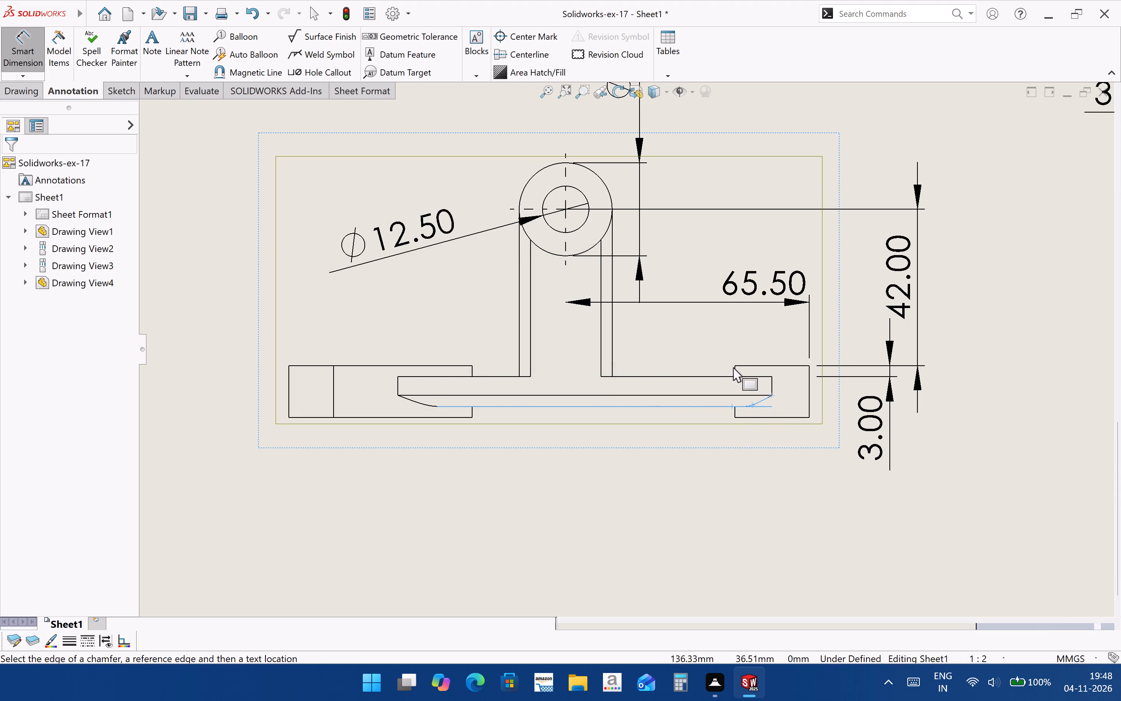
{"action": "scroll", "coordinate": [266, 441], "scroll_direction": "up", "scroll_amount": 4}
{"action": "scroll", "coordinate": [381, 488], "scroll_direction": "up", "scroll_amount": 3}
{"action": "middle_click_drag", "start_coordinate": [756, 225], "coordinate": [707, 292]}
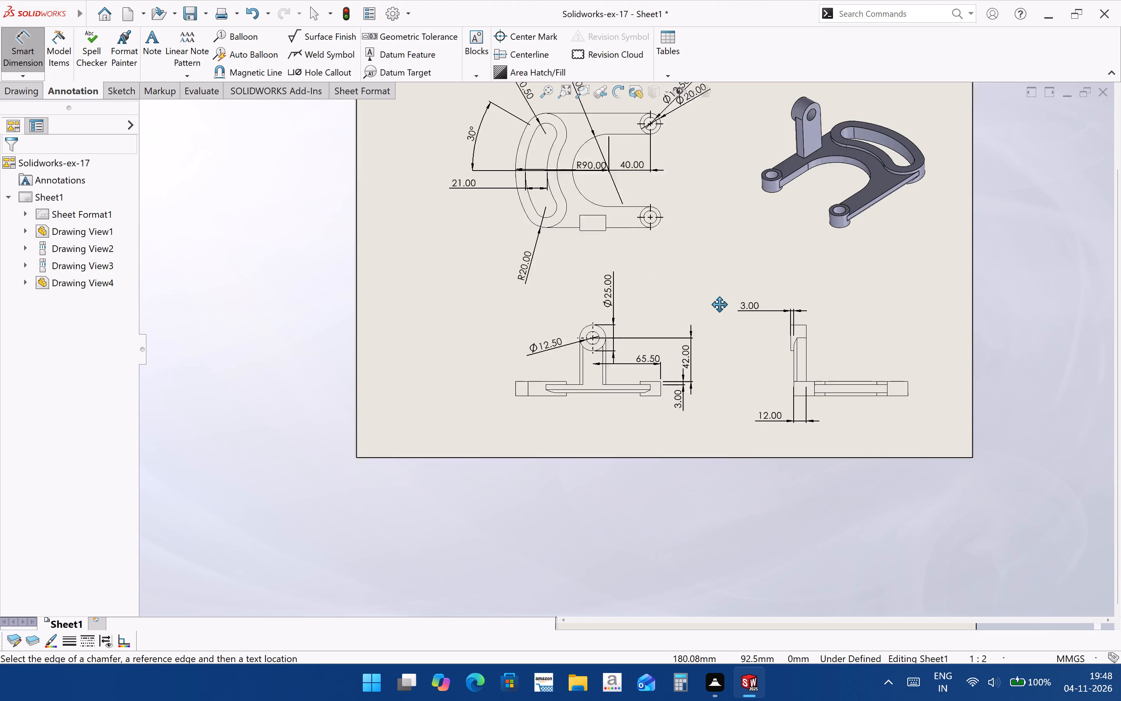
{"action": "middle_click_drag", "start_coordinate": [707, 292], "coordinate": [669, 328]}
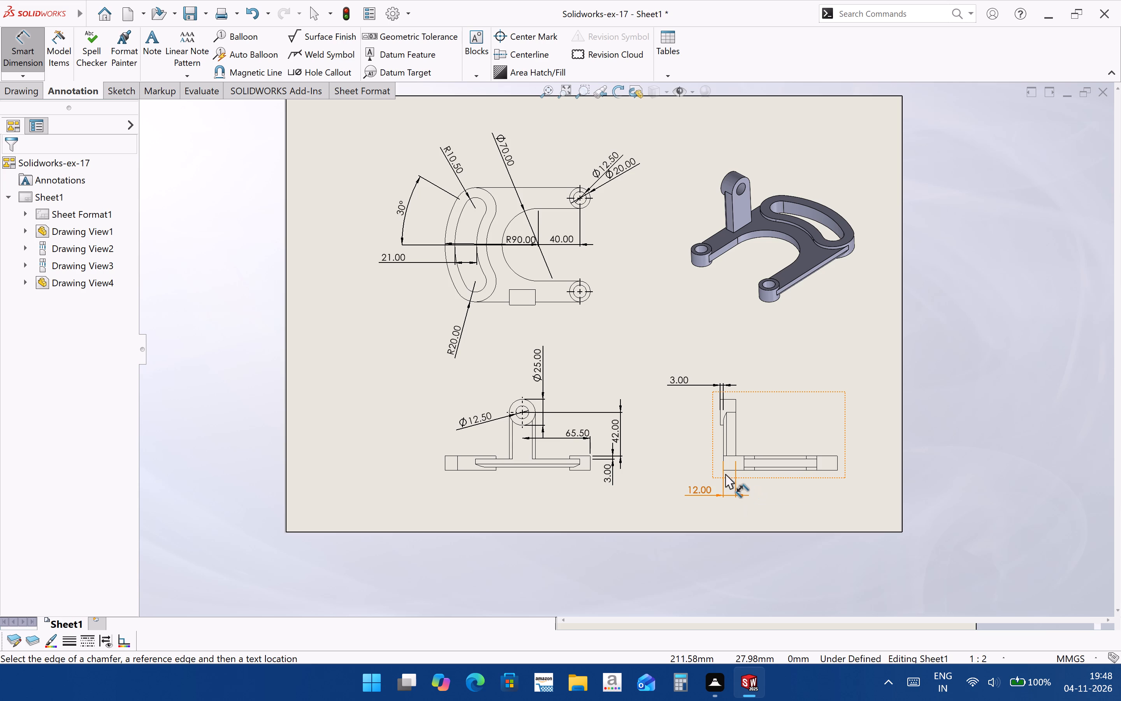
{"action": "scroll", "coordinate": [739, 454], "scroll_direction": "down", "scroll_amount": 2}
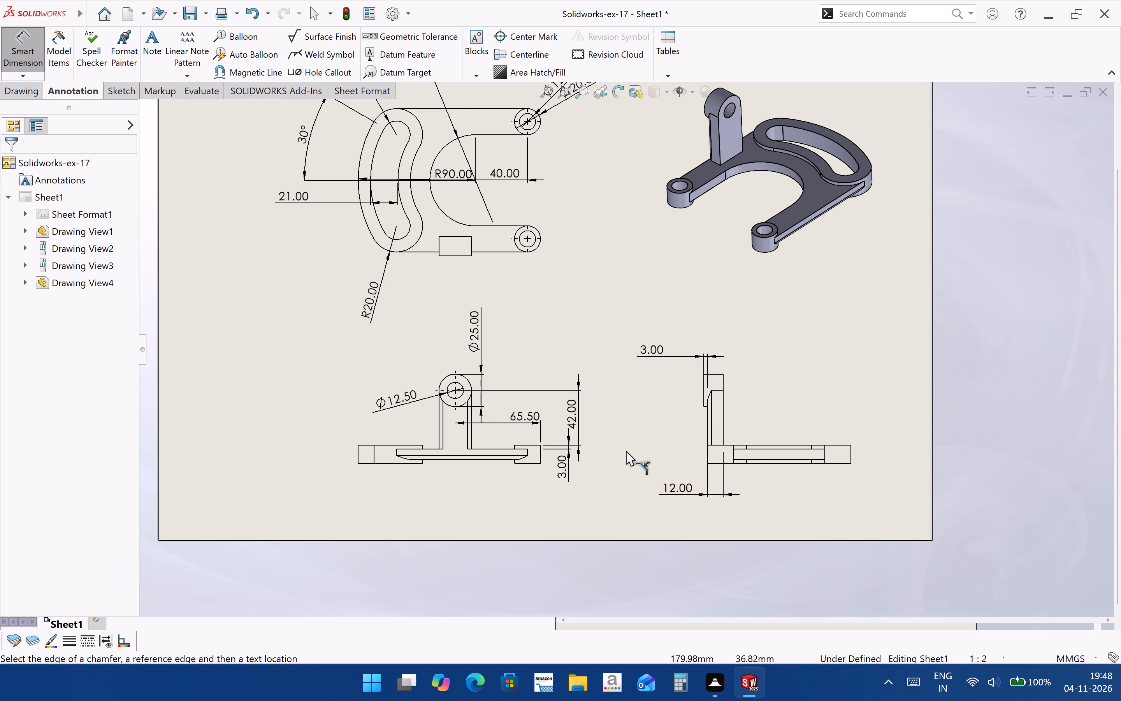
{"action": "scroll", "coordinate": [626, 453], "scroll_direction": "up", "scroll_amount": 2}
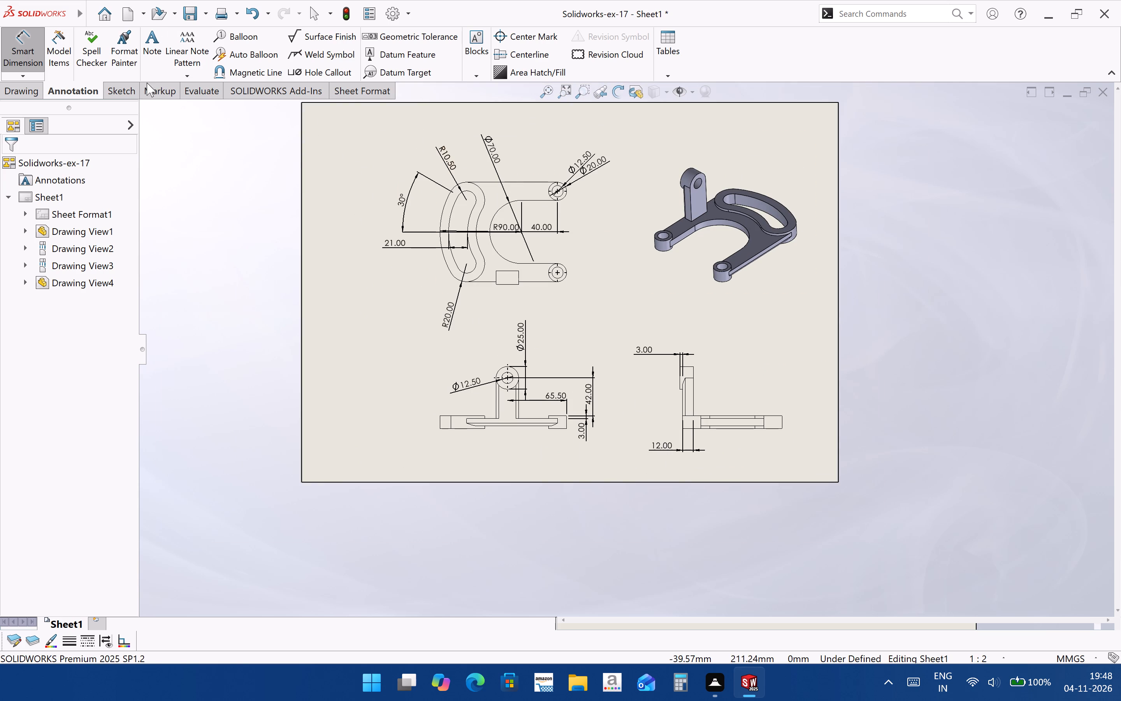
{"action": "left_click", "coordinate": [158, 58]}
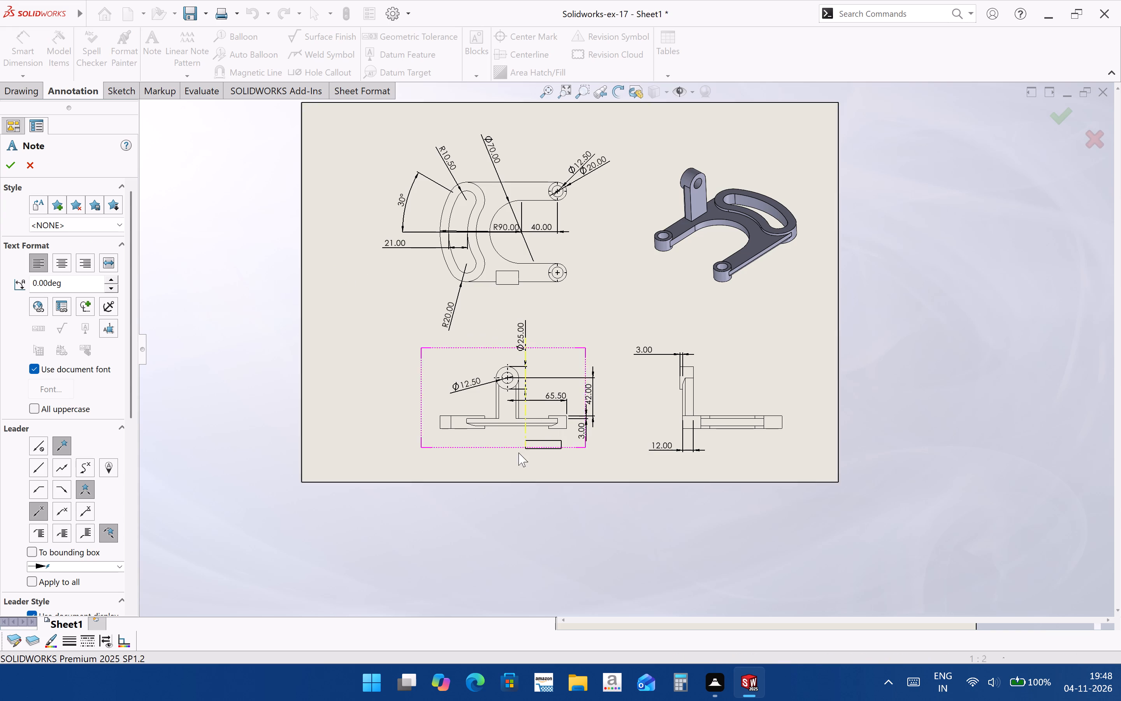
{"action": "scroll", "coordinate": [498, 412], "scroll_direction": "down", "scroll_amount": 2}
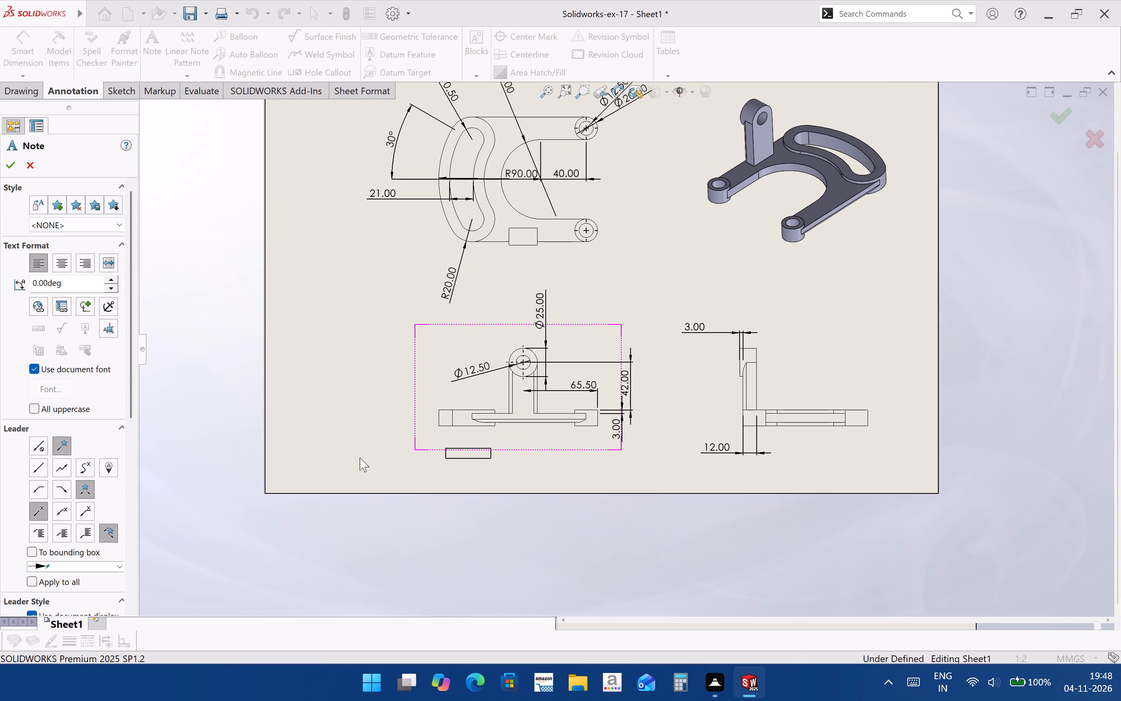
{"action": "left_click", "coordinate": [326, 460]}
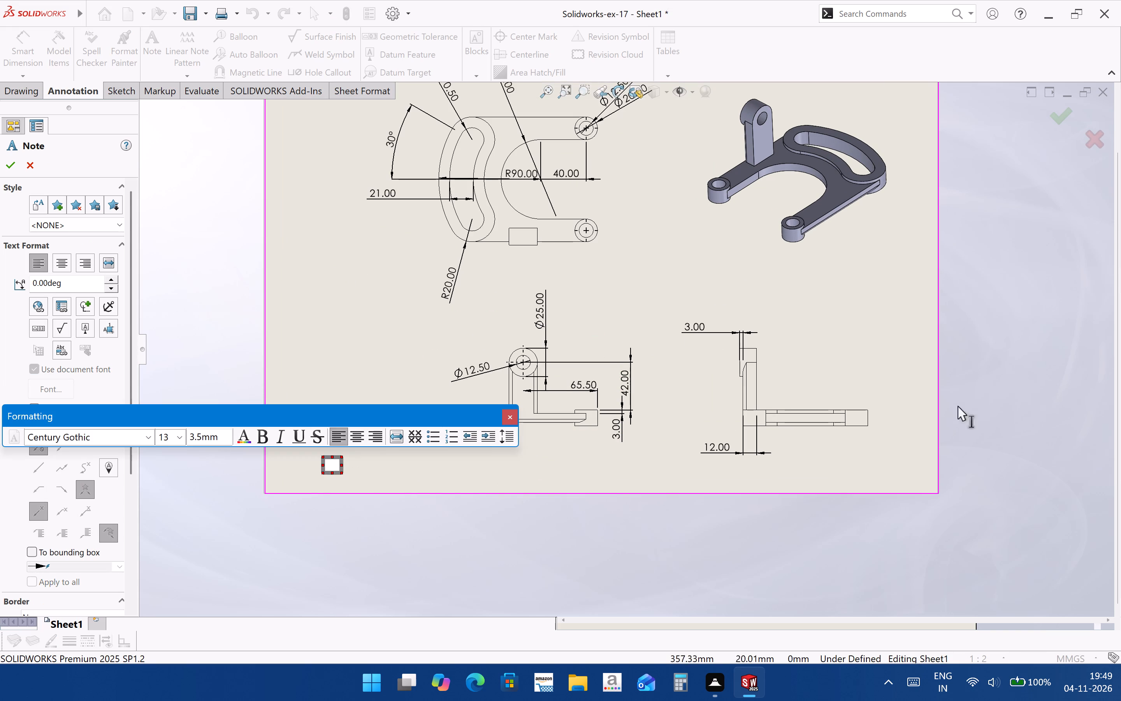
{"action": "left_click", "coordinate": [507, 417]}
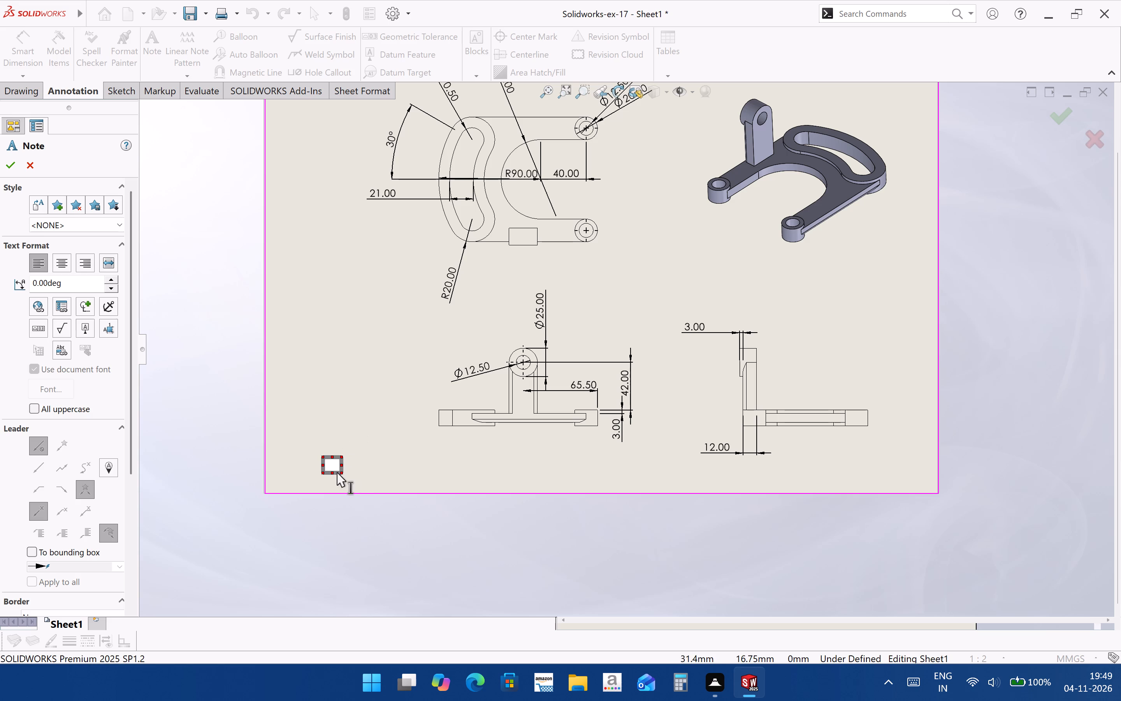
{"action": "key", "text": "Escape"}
Add a leader note reading "3mm fillet" below the front view, pointing to the curved edge at the arm's lower left end.
{"action": "left_click", "coordinate": [160, 65]}
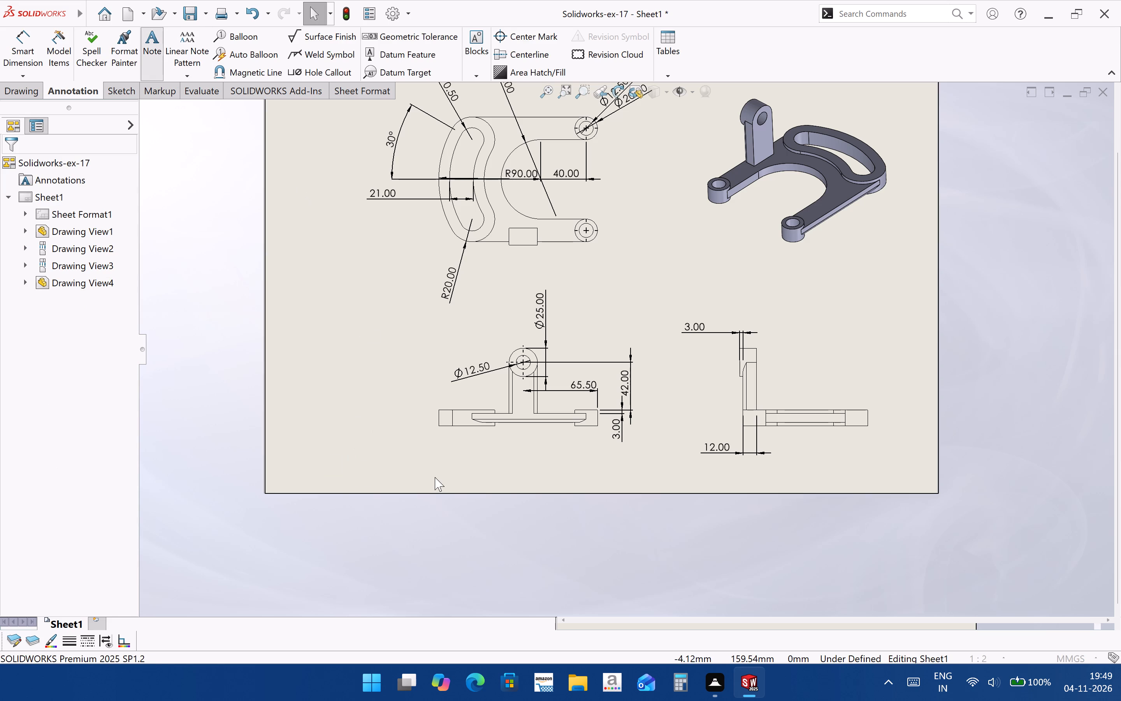
{"action": "scroll", "coordinate": [488, 440], "scroll_direction": "down", "scroll_amount": 2}
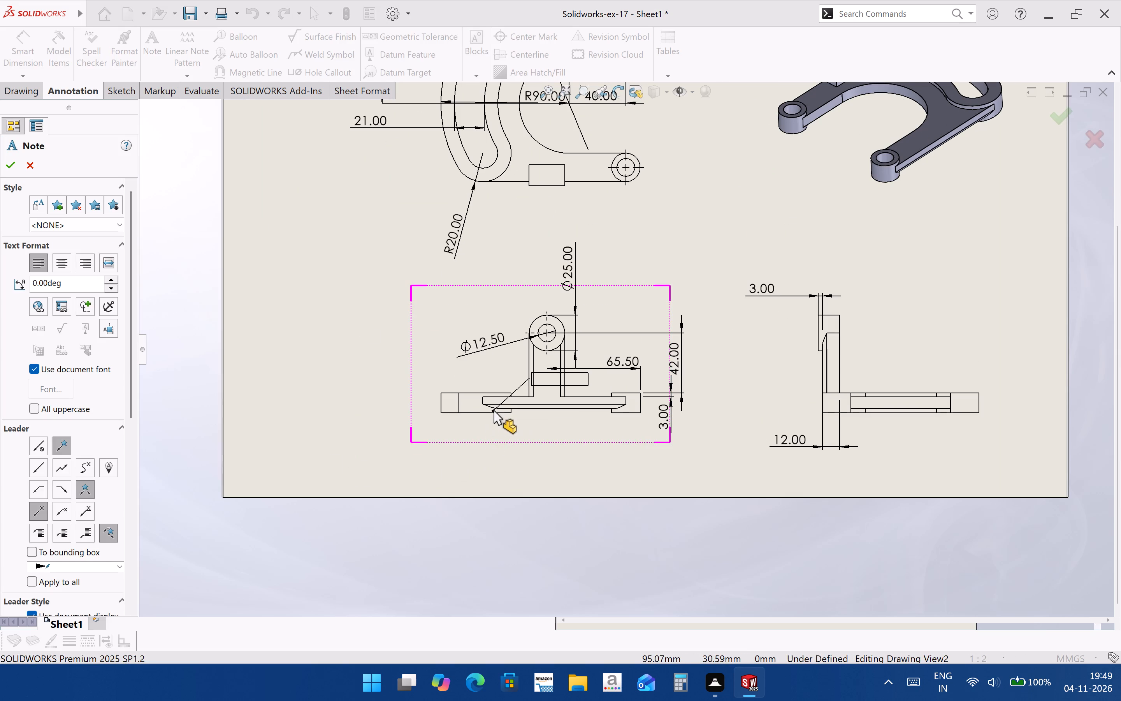
{"action": "left_click_drag", "start_coordinate": [494, 410], "coordinate": [532, 372]}
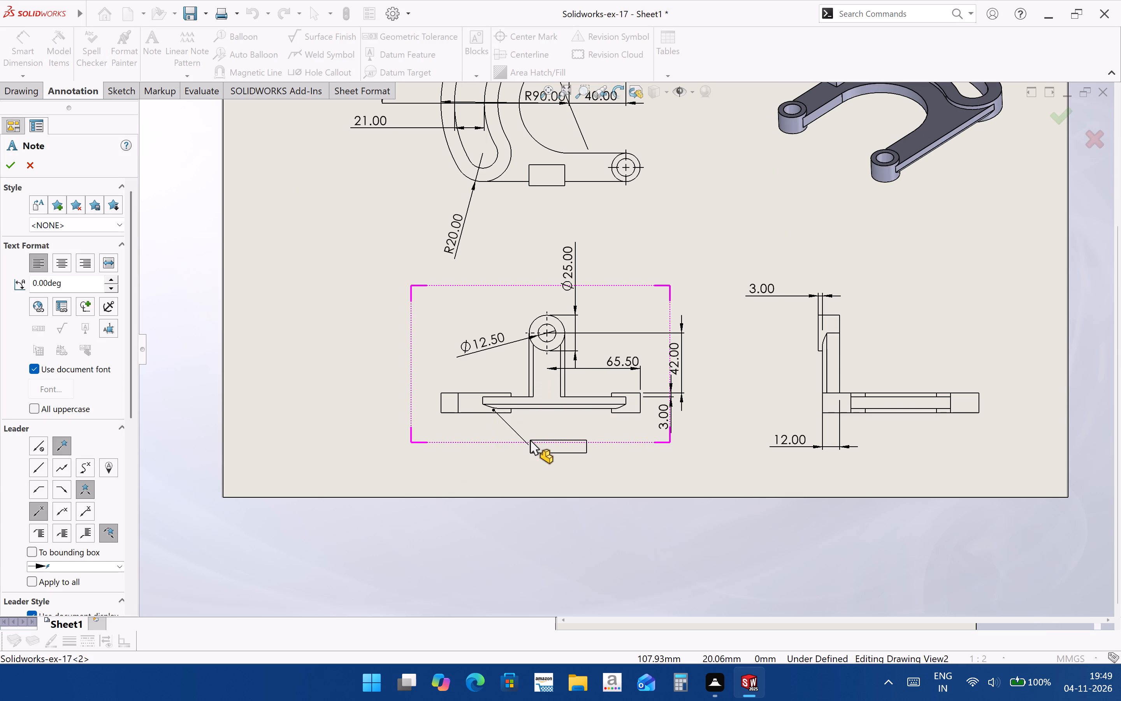
{"action": "left_click", "coordinate": [530, 440]}
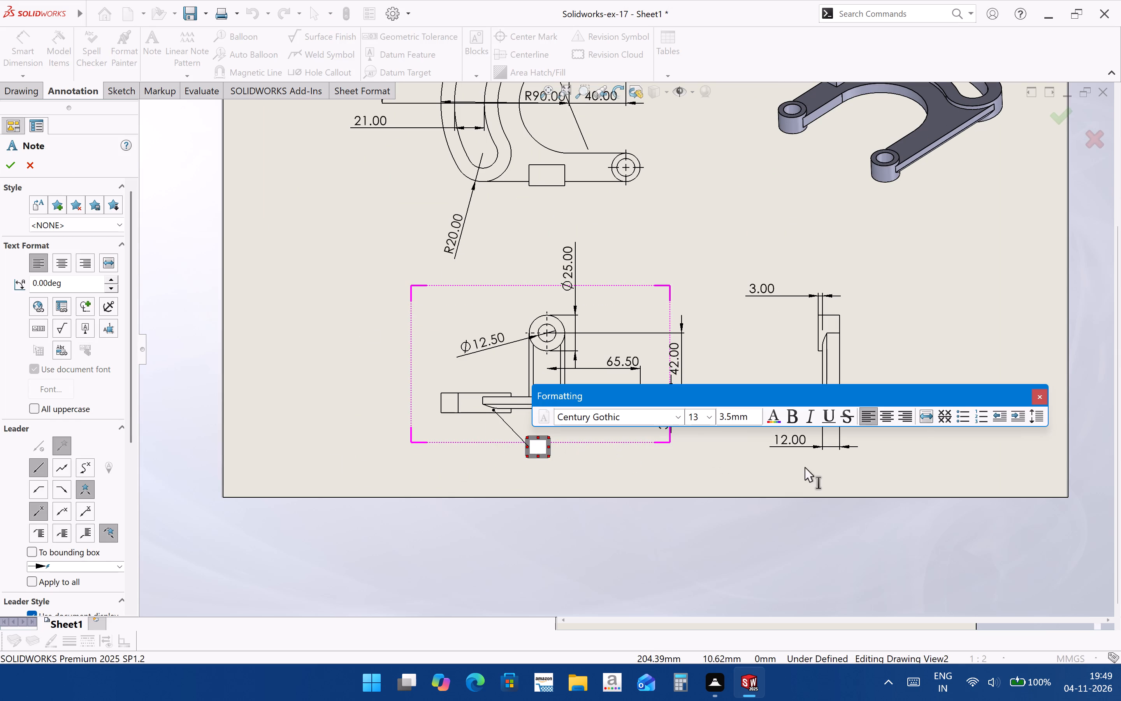
{"action": "key", "text": "3"}
{"action": "type", "text": "mm"}
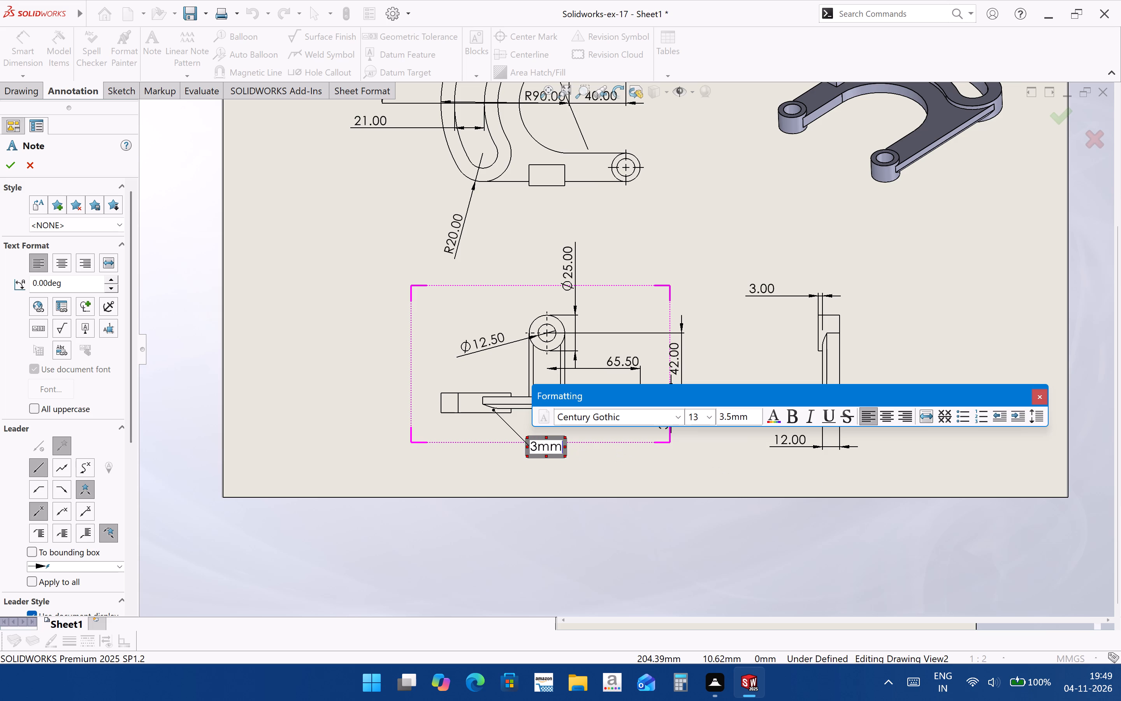
{"action": "key", "text": "space"}
{"action": "key", "text": "c"}
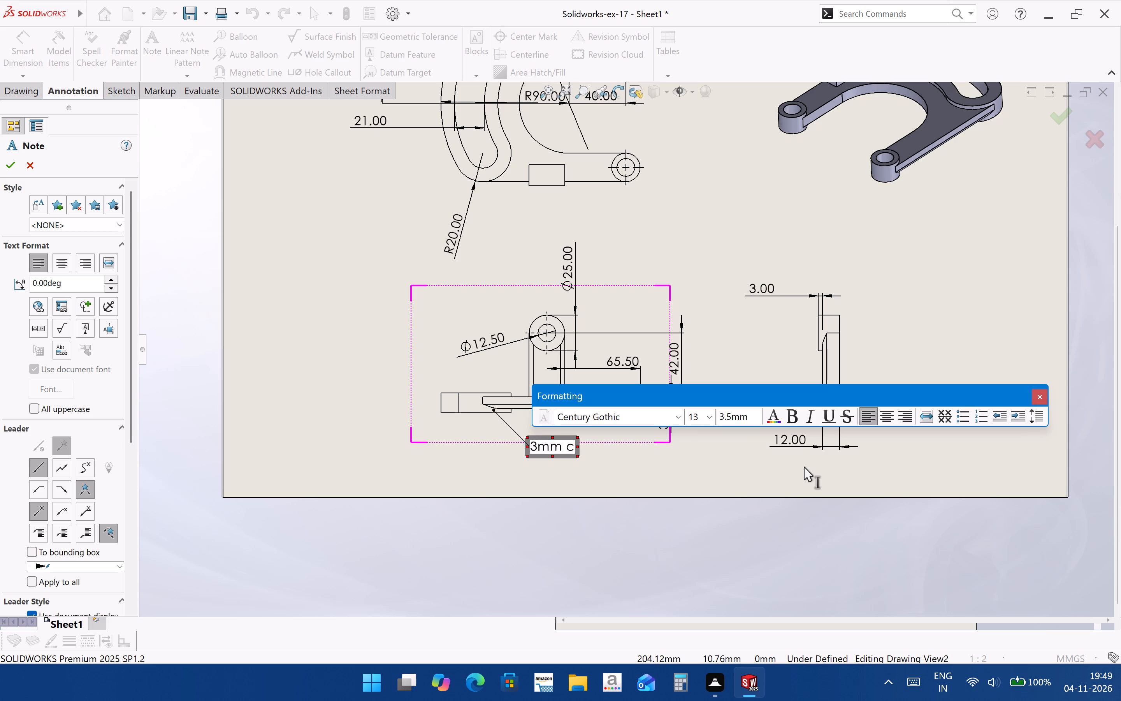
{"action": "key", "text": "BackSpace"}
{"action": "type", "text": "fill"}
{"action": "type", "text": "et"}
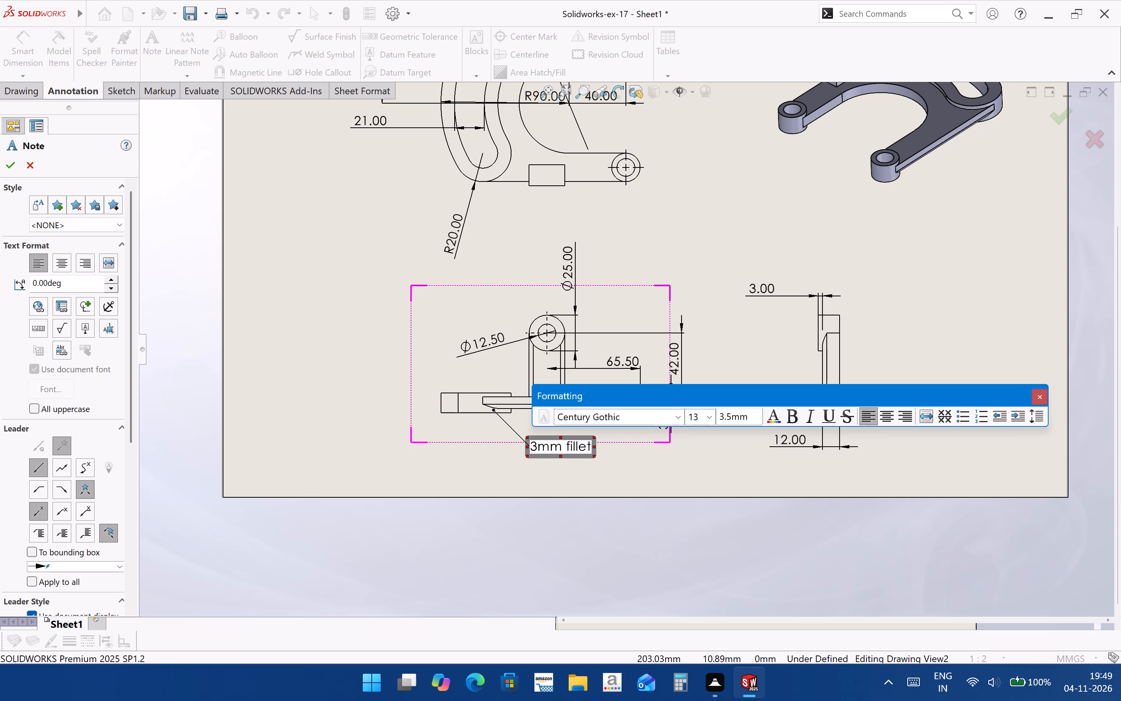
{"action": "key", "text": "Return"}
{"action": "key", "text": "BackSpace"}
{"action": "left_click", "coordinate": [764, 465]}
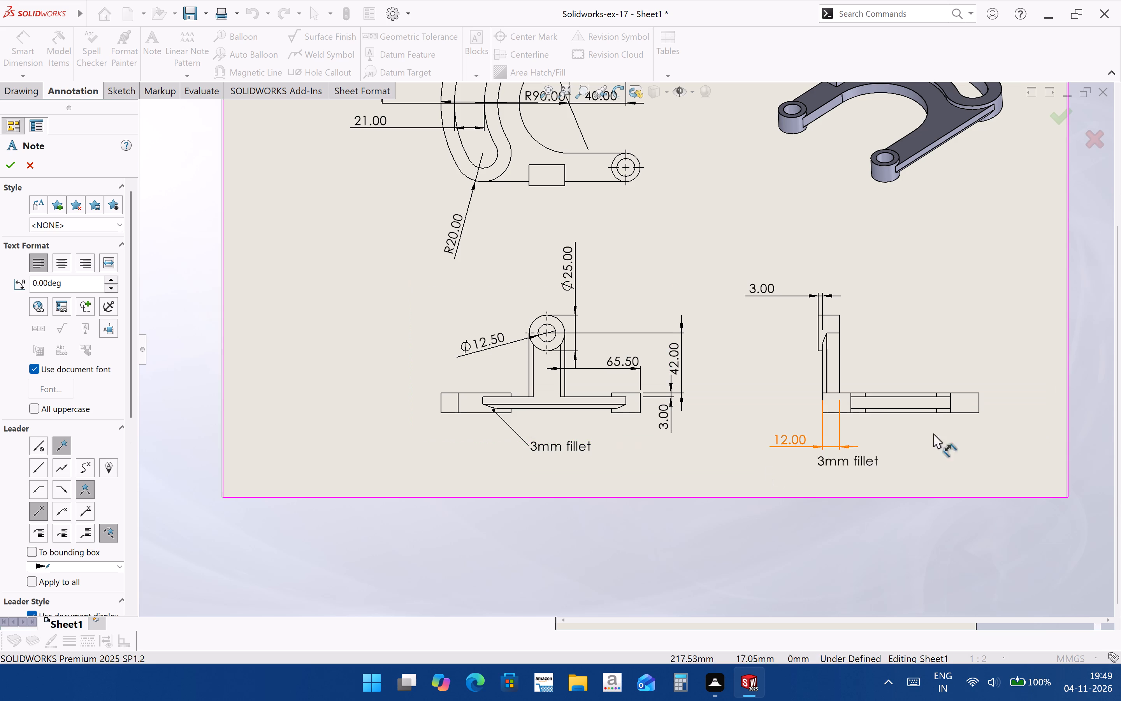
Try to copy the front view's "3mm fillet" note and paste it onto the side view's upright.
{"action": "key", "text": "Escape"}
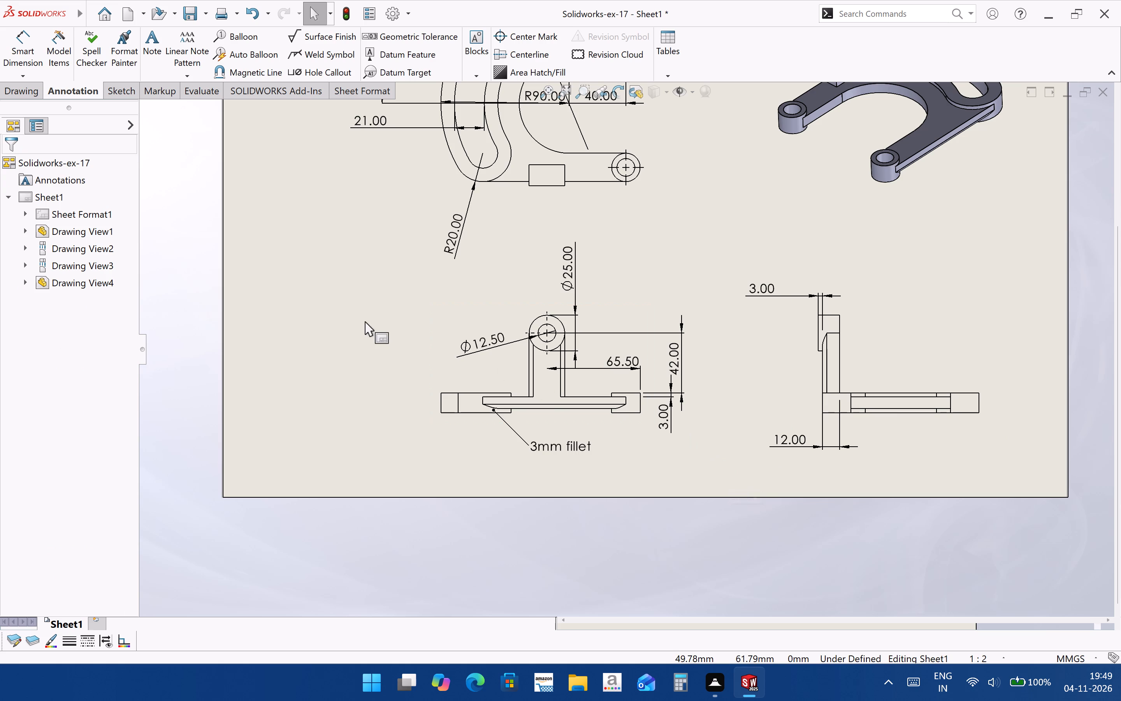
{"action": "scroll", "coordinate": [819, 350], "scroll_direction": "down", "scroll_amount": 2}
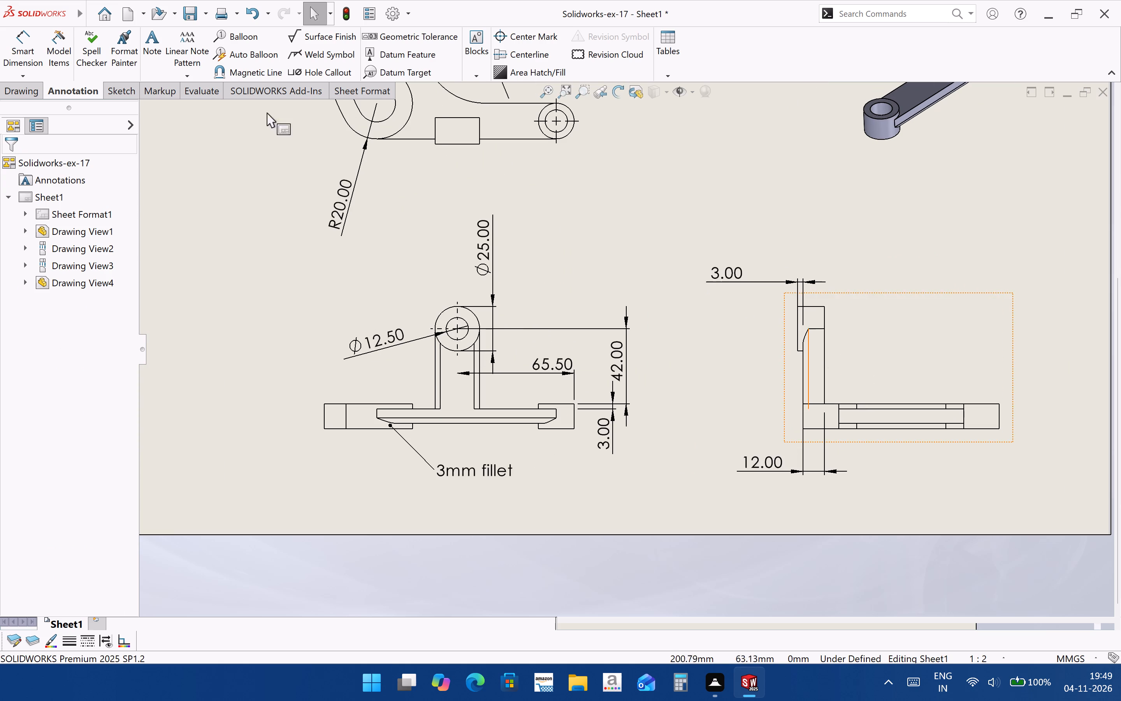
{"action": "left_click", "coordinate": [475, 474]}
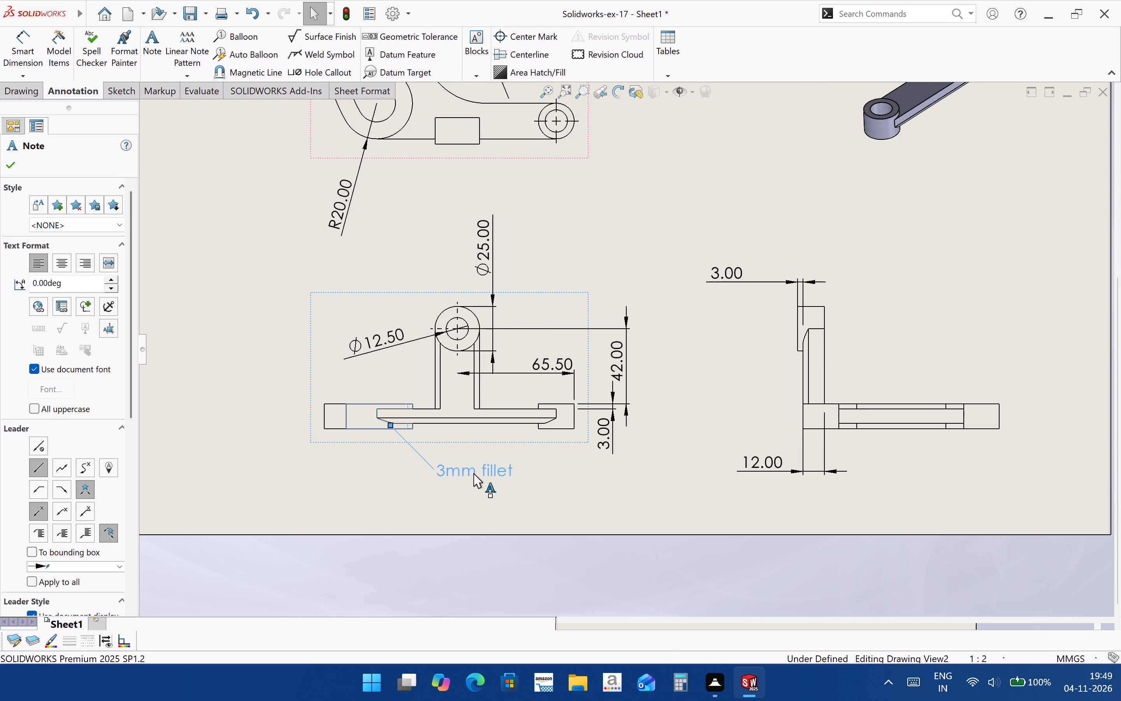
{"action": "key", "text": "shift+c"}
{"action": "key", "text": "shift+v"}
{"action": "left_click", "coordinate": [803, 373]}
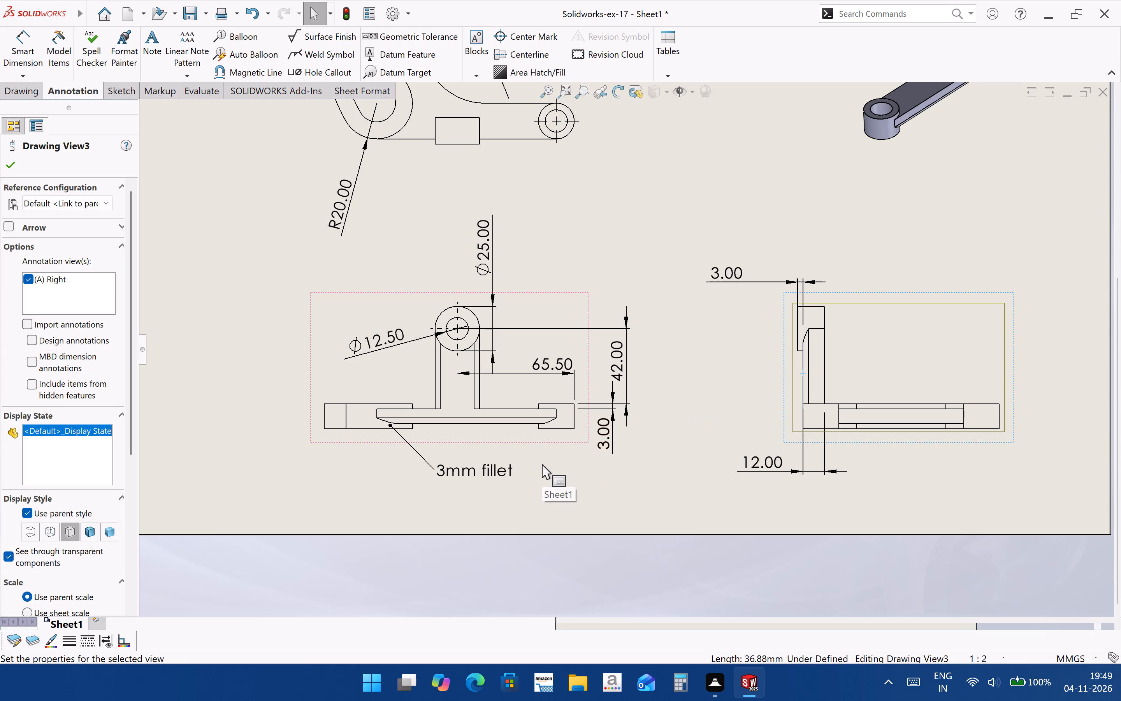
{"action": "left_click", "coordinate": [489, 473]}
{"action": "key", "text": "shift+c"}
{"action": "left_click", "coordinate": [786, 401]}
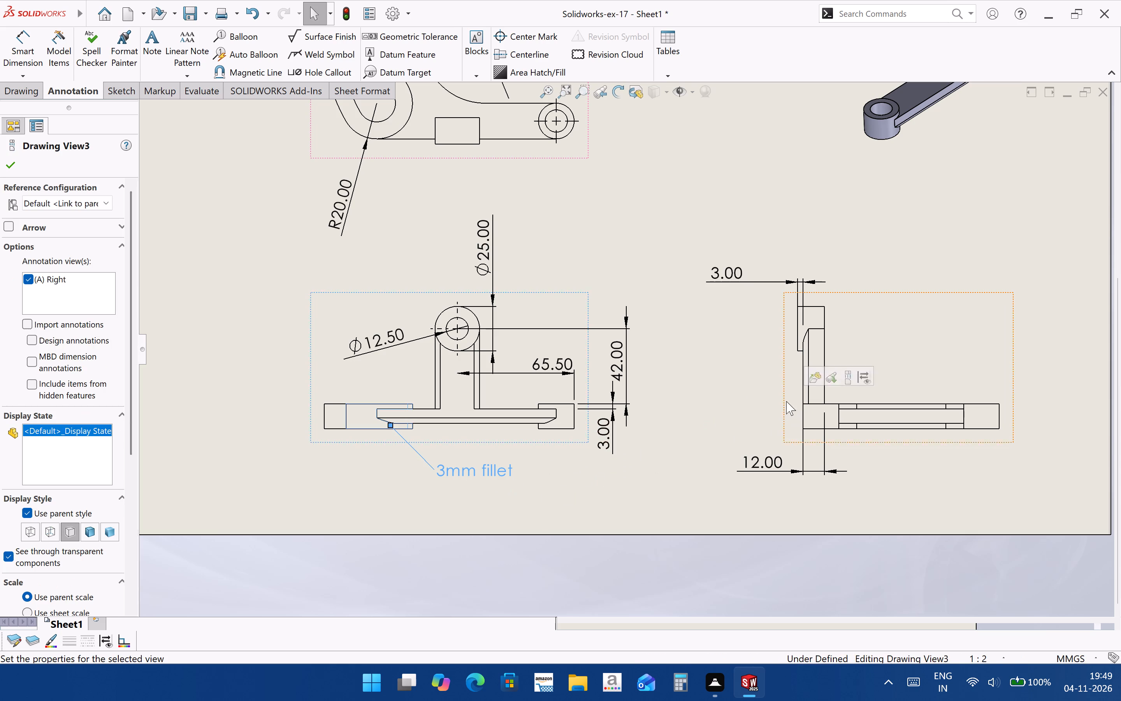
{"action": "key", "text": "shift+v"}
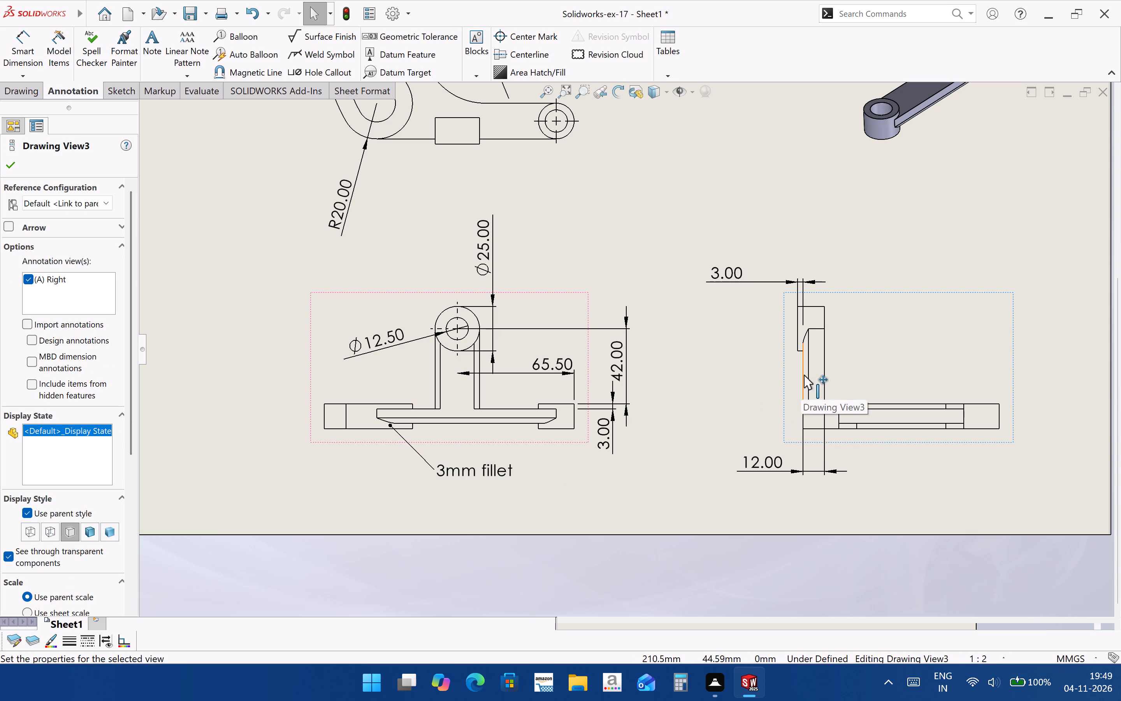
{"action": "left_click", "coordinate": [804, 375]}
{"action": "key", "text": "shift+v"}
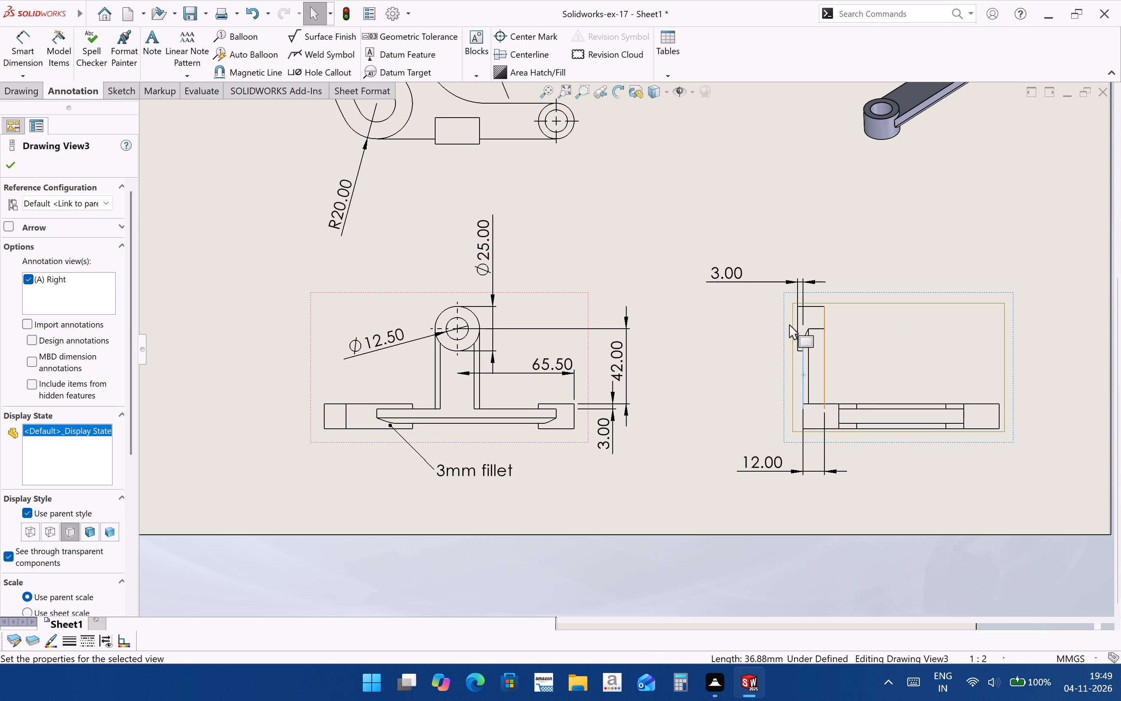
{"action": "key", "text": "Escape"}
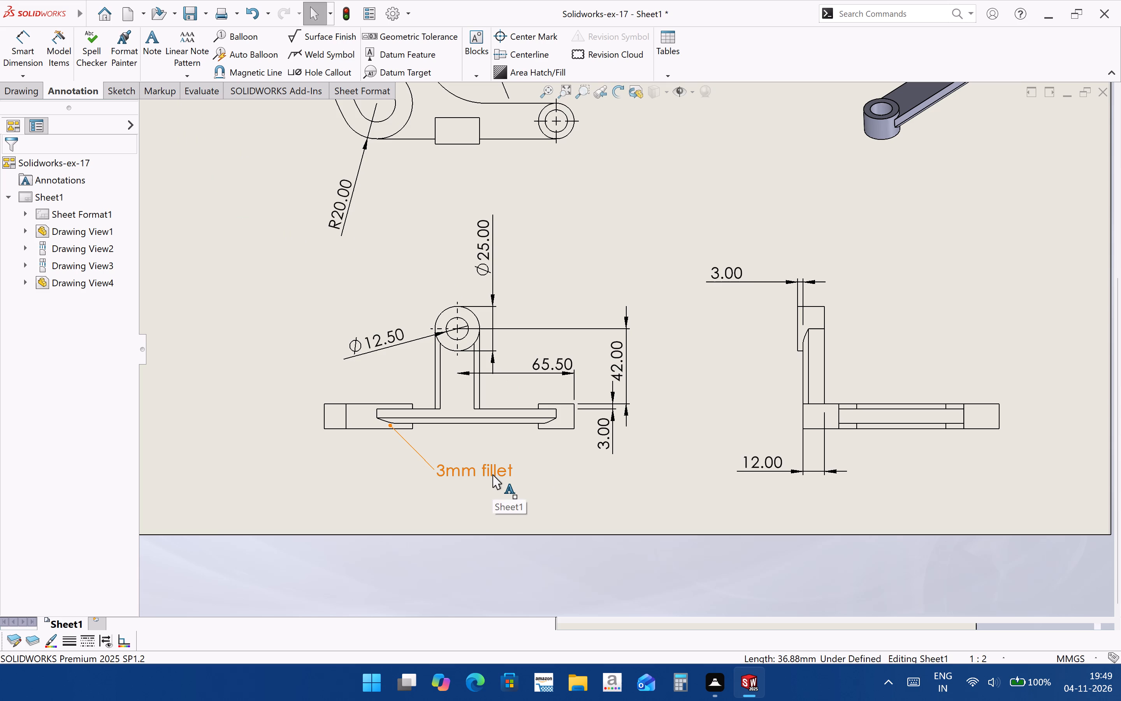
Duplicate the "3mm fillet" leader note, keeping one below the front view's arm and placing the other at the side view.
{"action": "left_click_drag", "start_coordinate": [492, 474], "coordinate": [525, 470], "text": "ctrl"}
{"action": "left_click_drag", "start_coordinate": [525, 470], "coordinate": [780, 417], "text": "ctrl"}
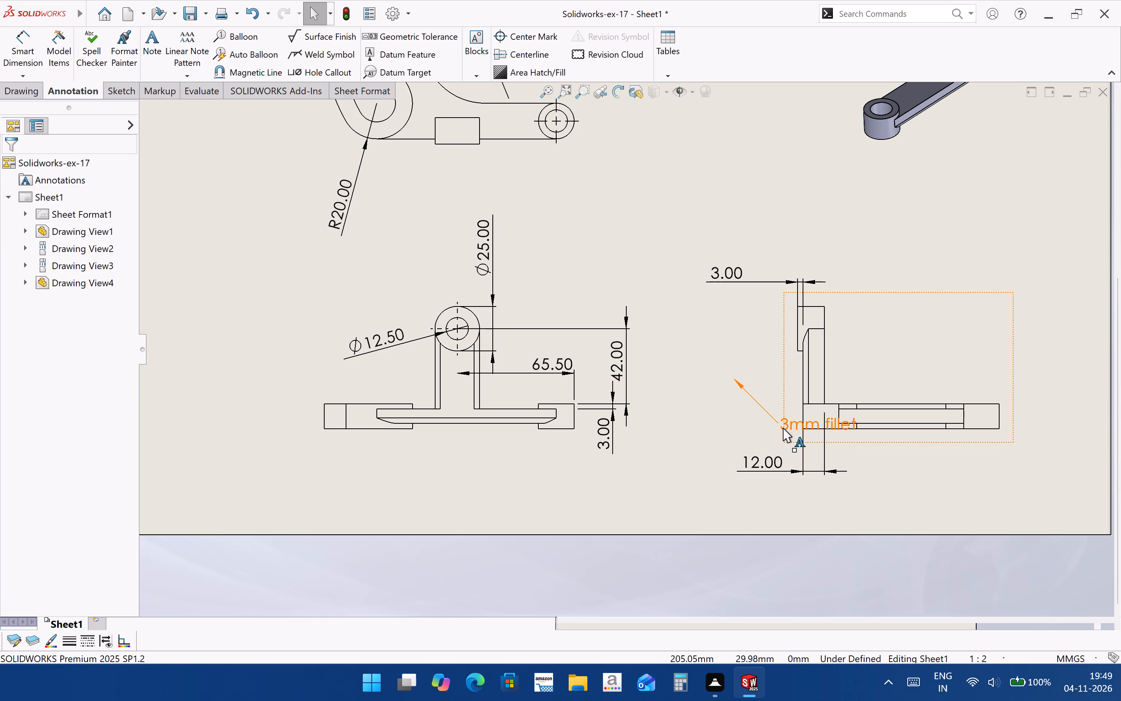
{"action": "left_click_drag", "start_coordinate": [783, 428], "coordinate": [446, 464], "text": "ctrl"}
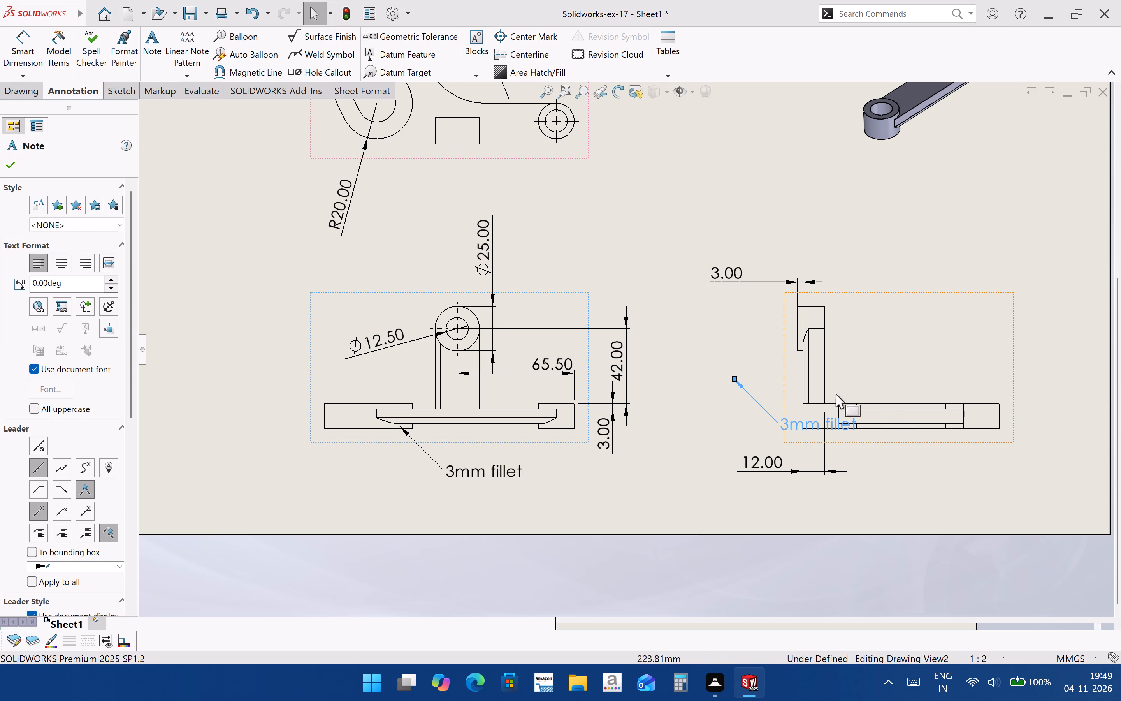
{"action": "left_click", "coordinate": [1004, 338]}
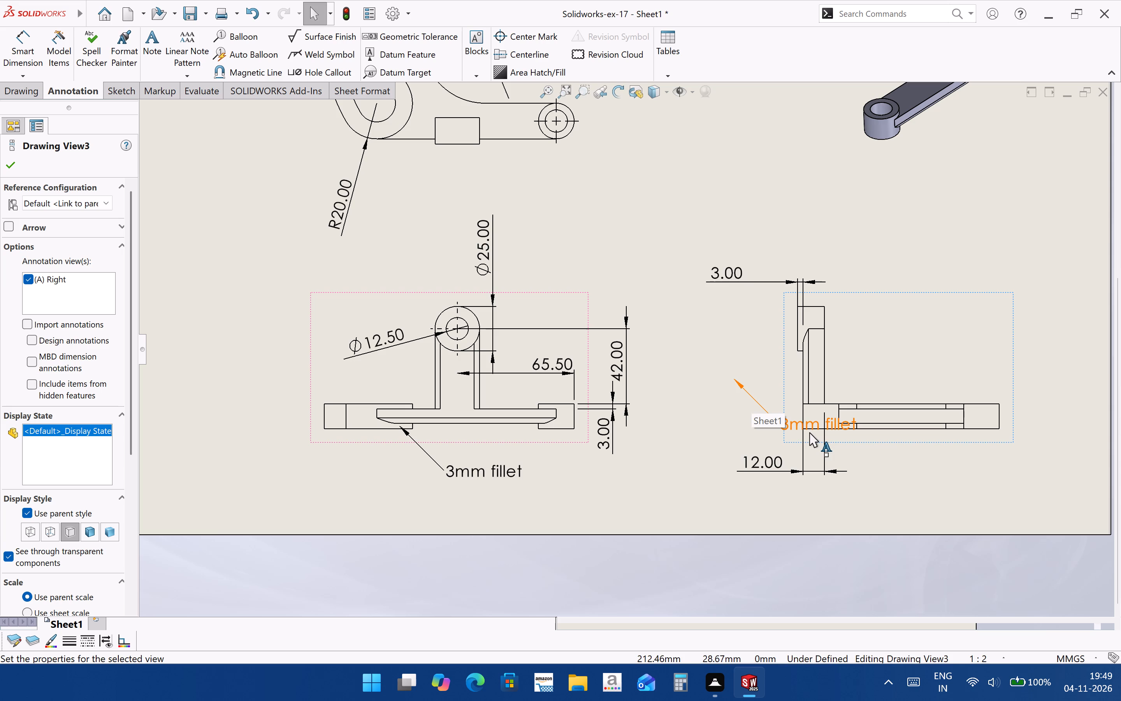
Place the side view's "3mm fillet" note above the view and point its leader to the curved edge near the upright's top.
{"action": "left_click_drag", "start_coordinate": [807, 426], "coordinate": [918, 273]}
{"action": "left_click", "coordinate": [909, 333]}
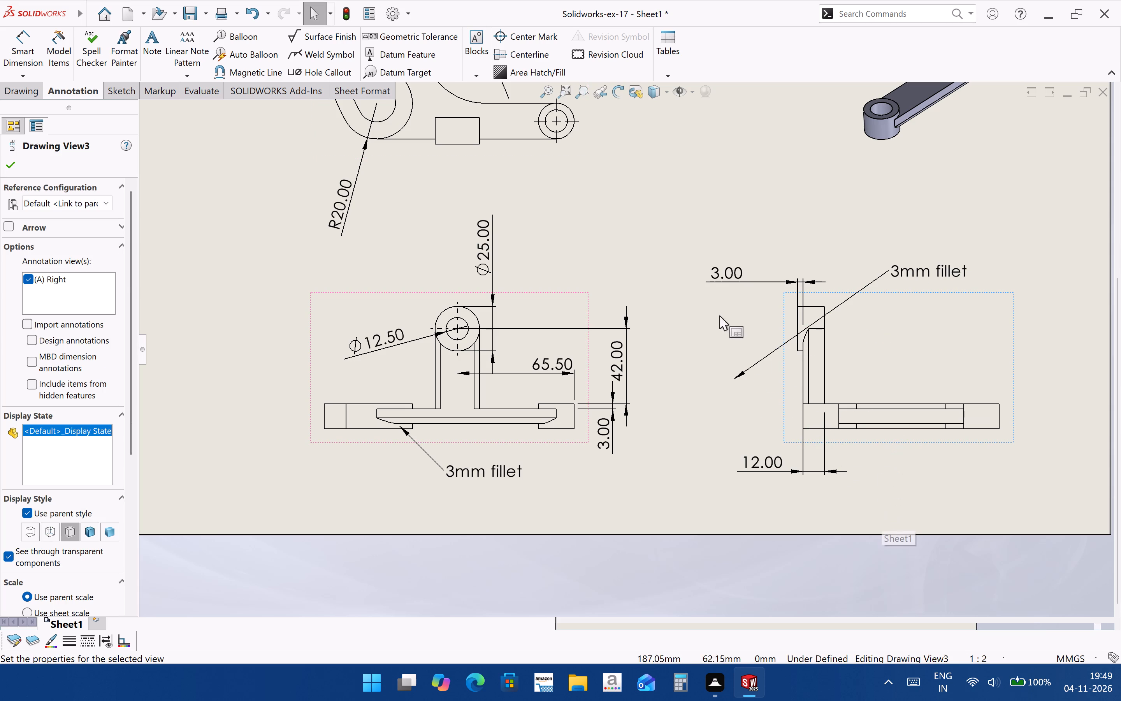
{"action": "left_click_drag", "start_coordinate": [738, 376], "coordinate": [755, 358]}
{"action": "left_click", "coordinate": [735, 403]}
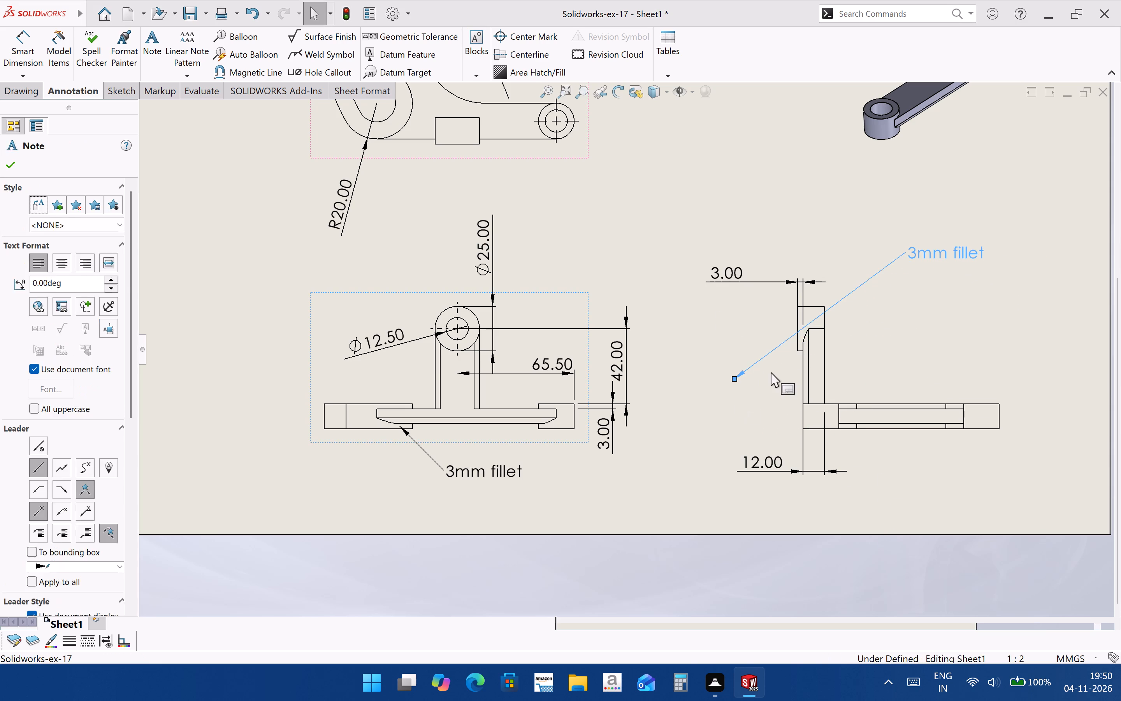
{"action": "scroll", "coordinate": [774, 368], "scroll_direction": "down", "scroll_amount": 1}
{"action": "left_click", "coordinate": [729, 373]}
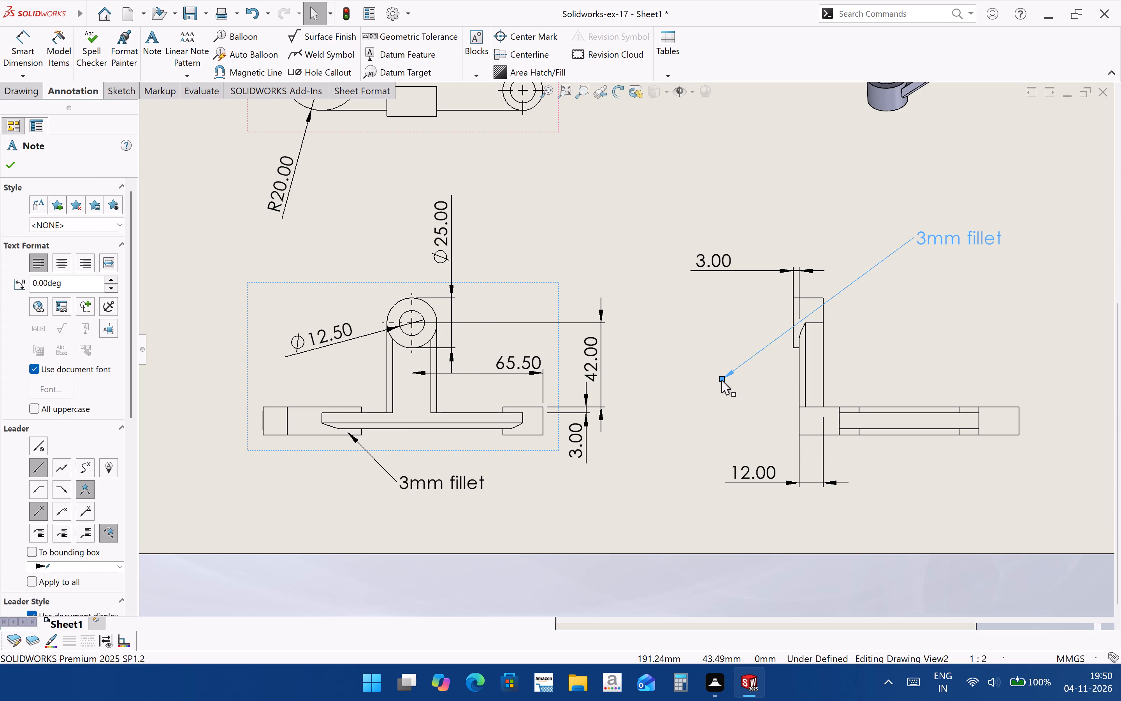
{"action": "left_click_drag", "start_coordinate": [721, 380], "coordinate": [801, 342]}
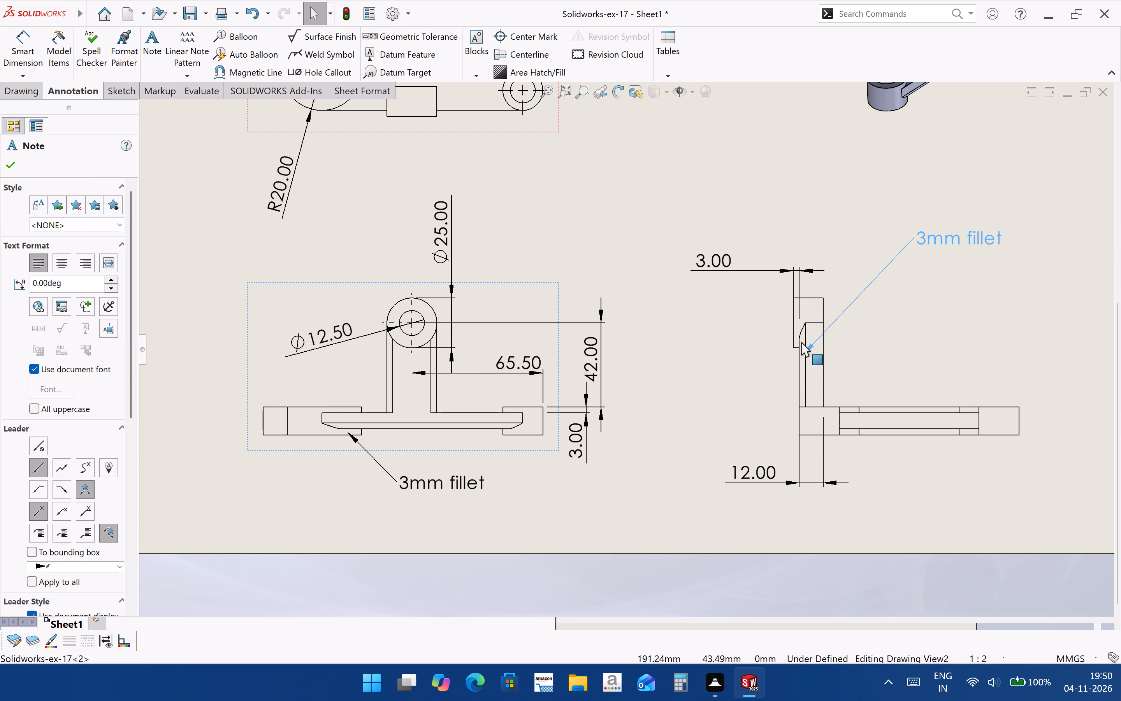
{"action": "left_click_drag", "start_coordinate": [801, 342], "coordinate": [801, 342]}
{"action": "left_click", "coordinate": [923, 370]}
{"action": "left_click", "coordinate": [1103, 424]}
Save the drawing as Solidworks-ex-17 in SOLIDWORKS Drawing format in the Solidworks documents folder.
{"action": "scroll", "coordinate": [558, 370], "scroll_direction": "up", "scroll_amount": 2}
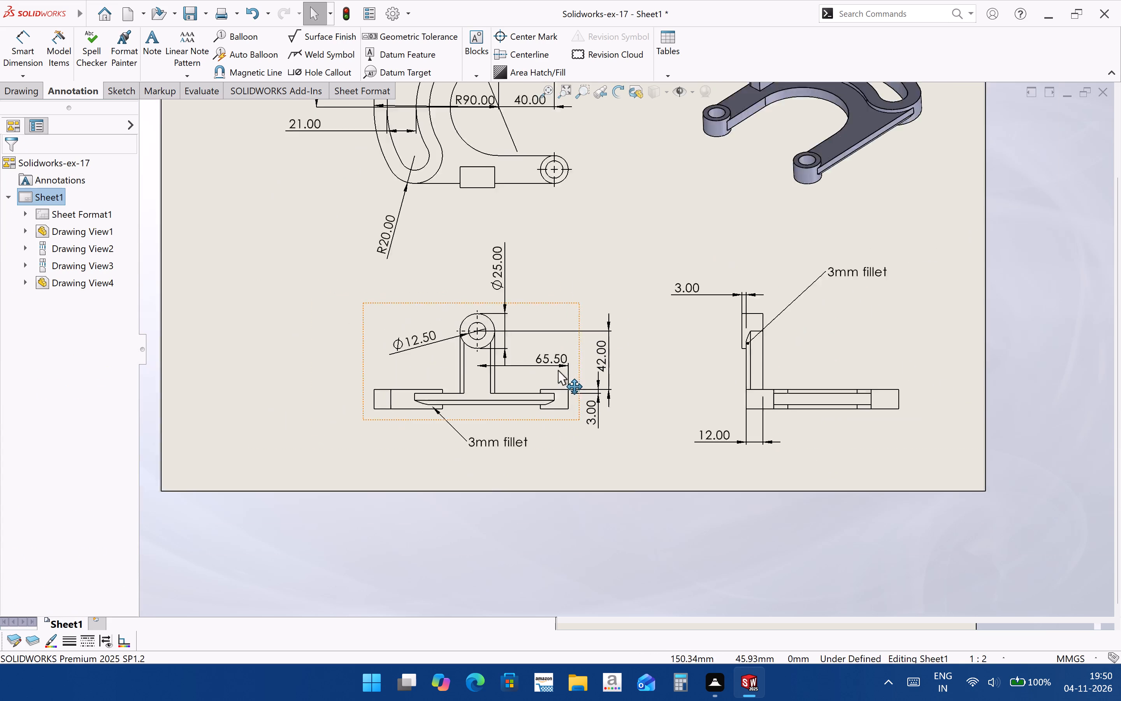
{"action": "scroll", "coordinate": [558, 370], "scroll_direction": "up", "scroll_amount": 4}
{"action": "scroll", "coordinate": [530, 167], "scroll_direction": "down", "scroll_amount": 2}
{"action": "scroll", "coordinate": [661, 305], "scroll_direction": "down", "scroll_amount": 3}
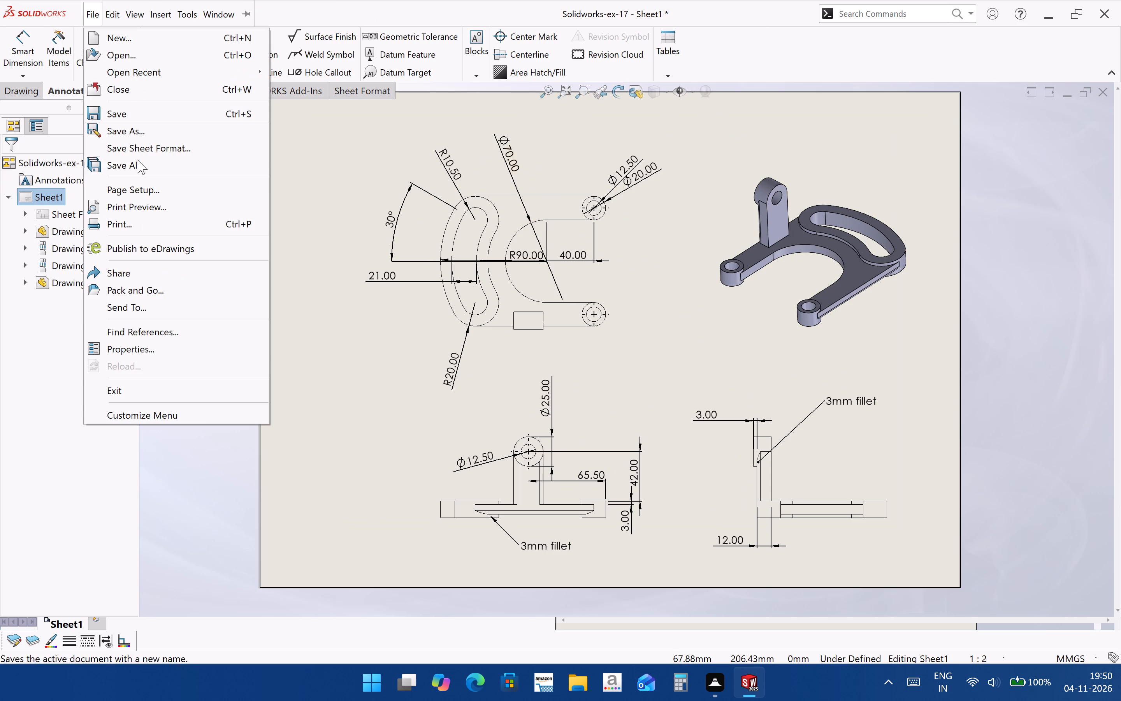
{"action": "left_click", "coordinate": [118, 119]}
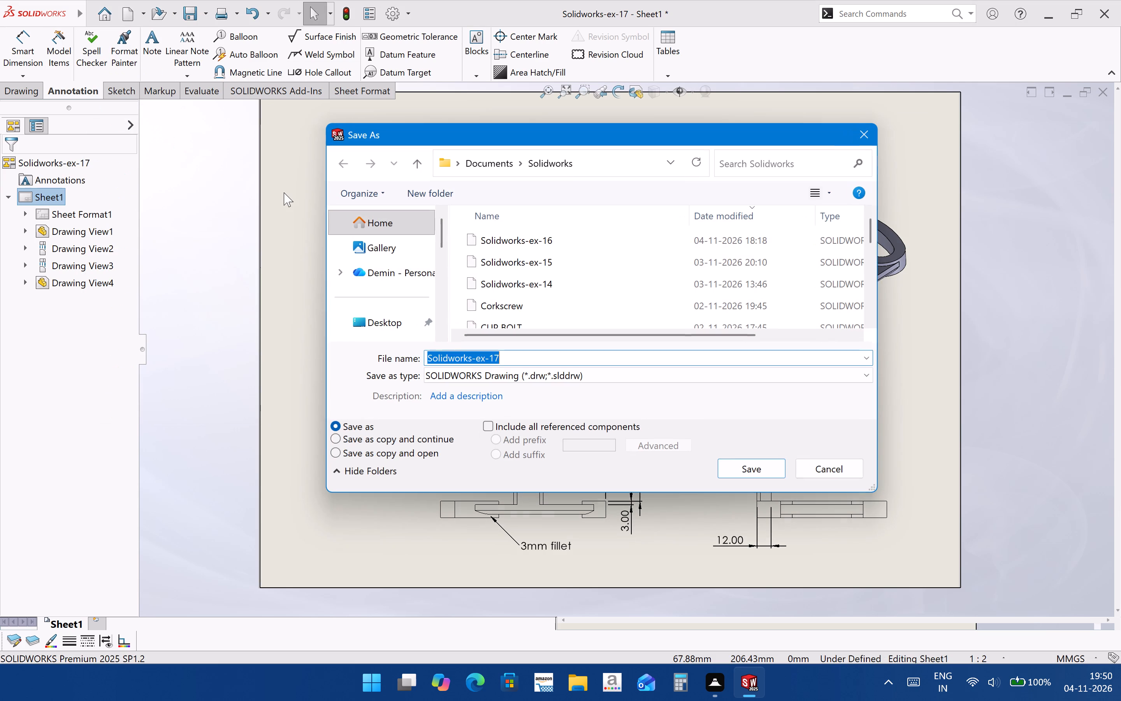
{"action": "left_click", "coordinate": [532, 354]}
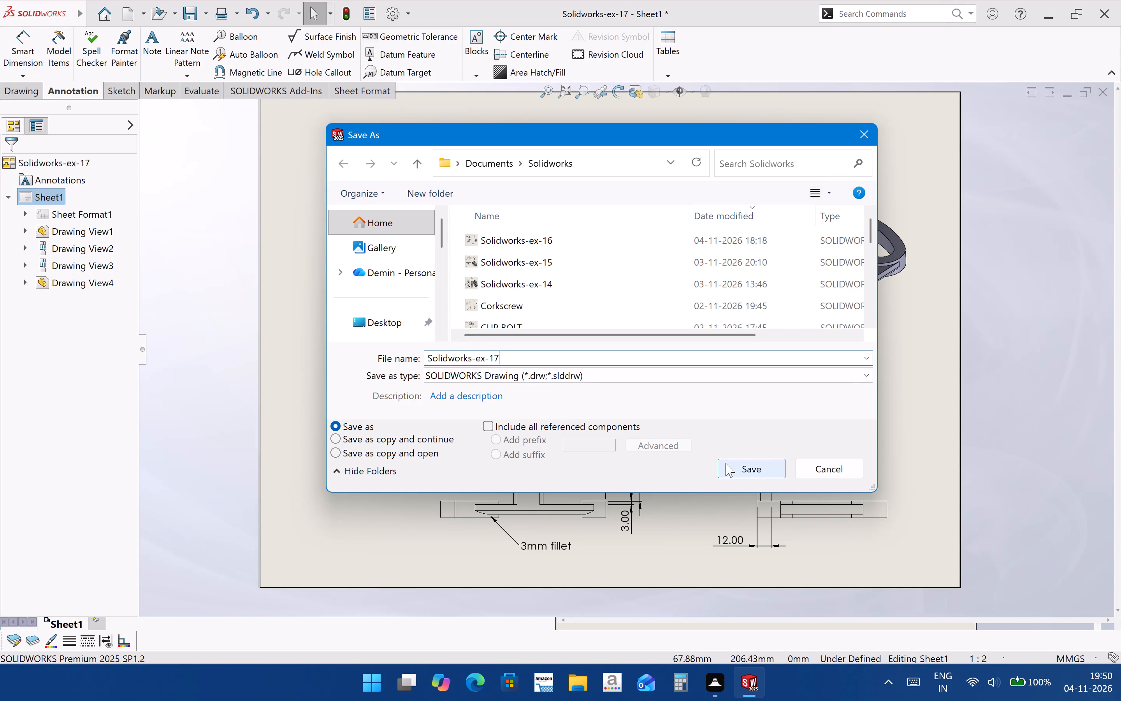
{"action": "left_click", "coordinate": [750, 469]}
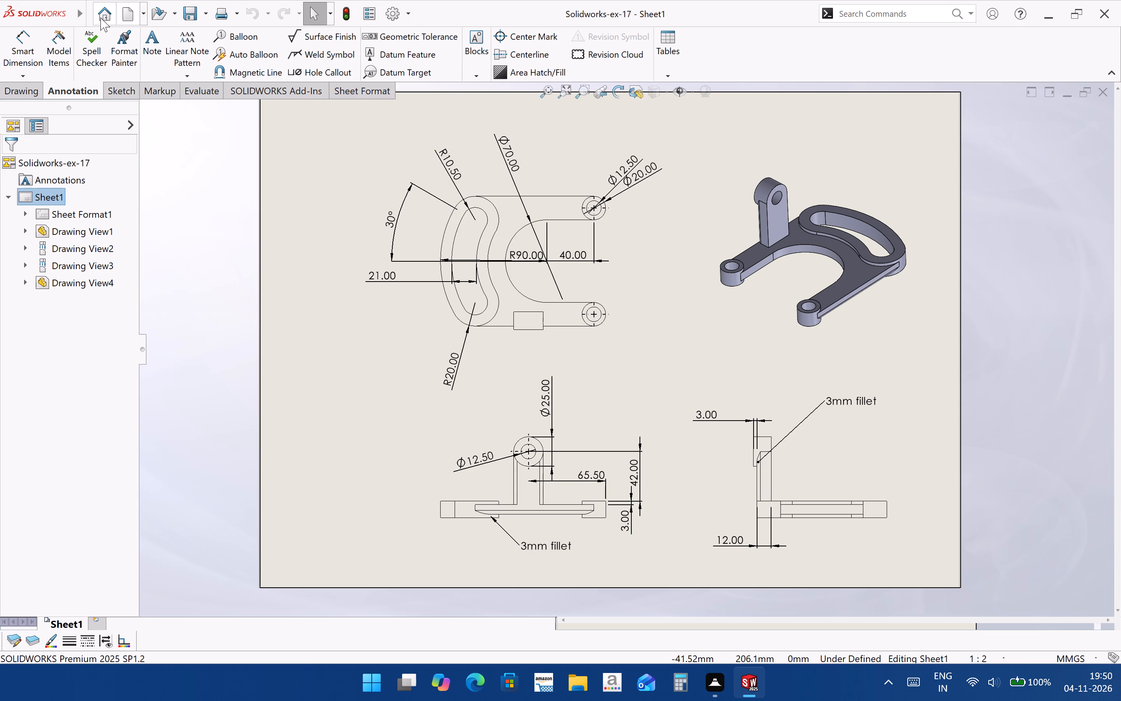
Save a PDF copy of the drawing named Solidworks-ex-17 in the same folder.
{"action": "left_click", "coordinate": [132, 133]}
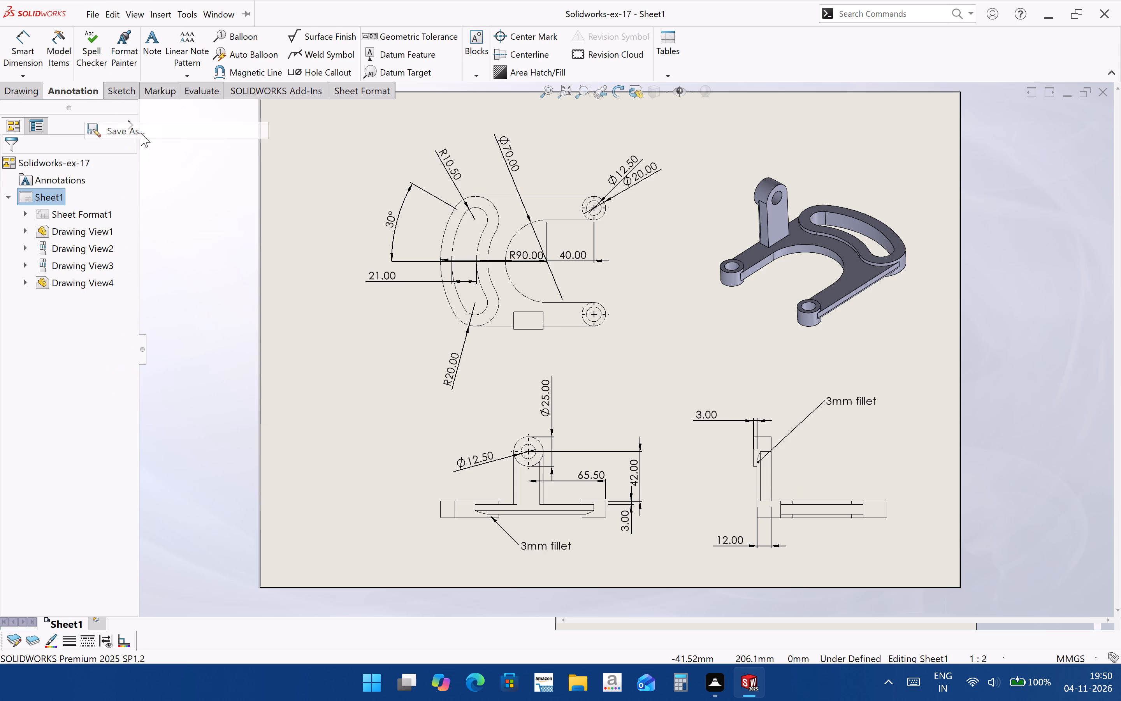
{"action": "left_click", "coordinate": [651, 370]}
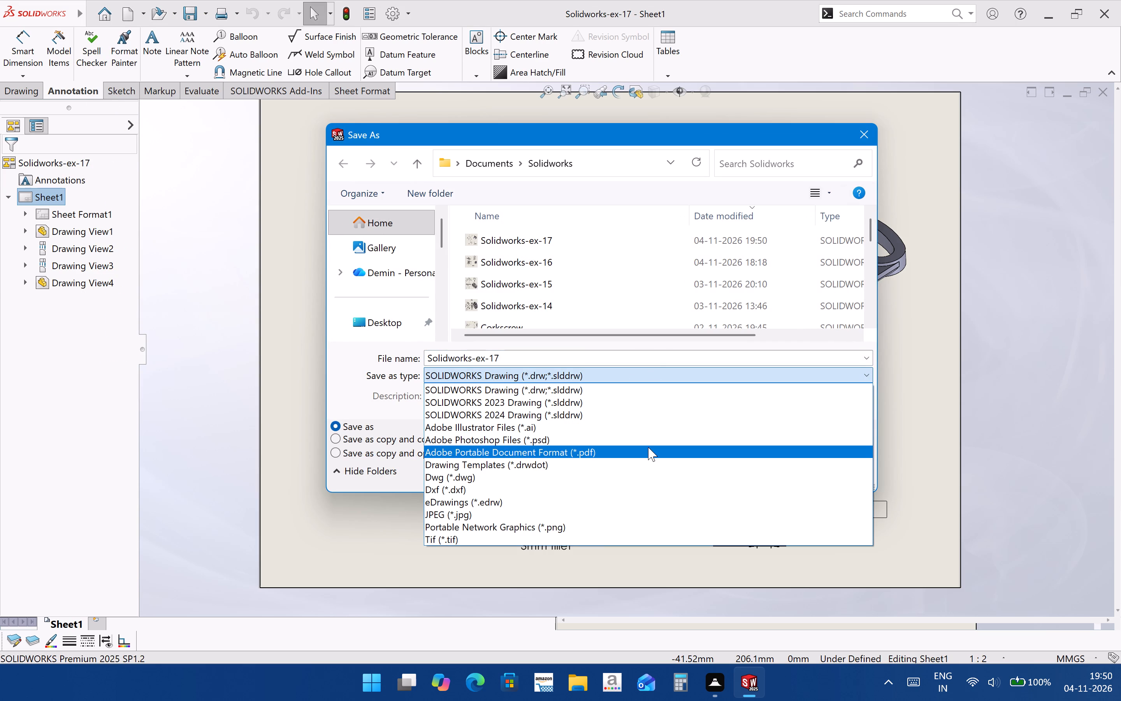
{"action": "left_click", "coordinate": [648, 447]}
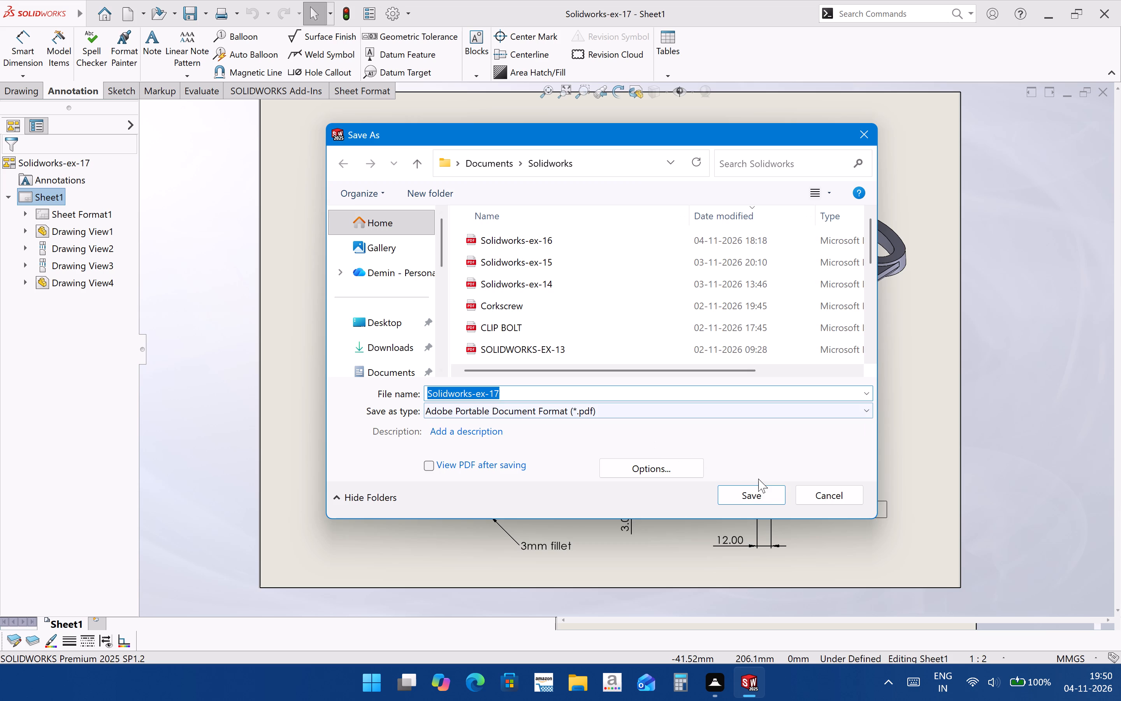
{"action": "left_click", "coordinate": [768, 492]}
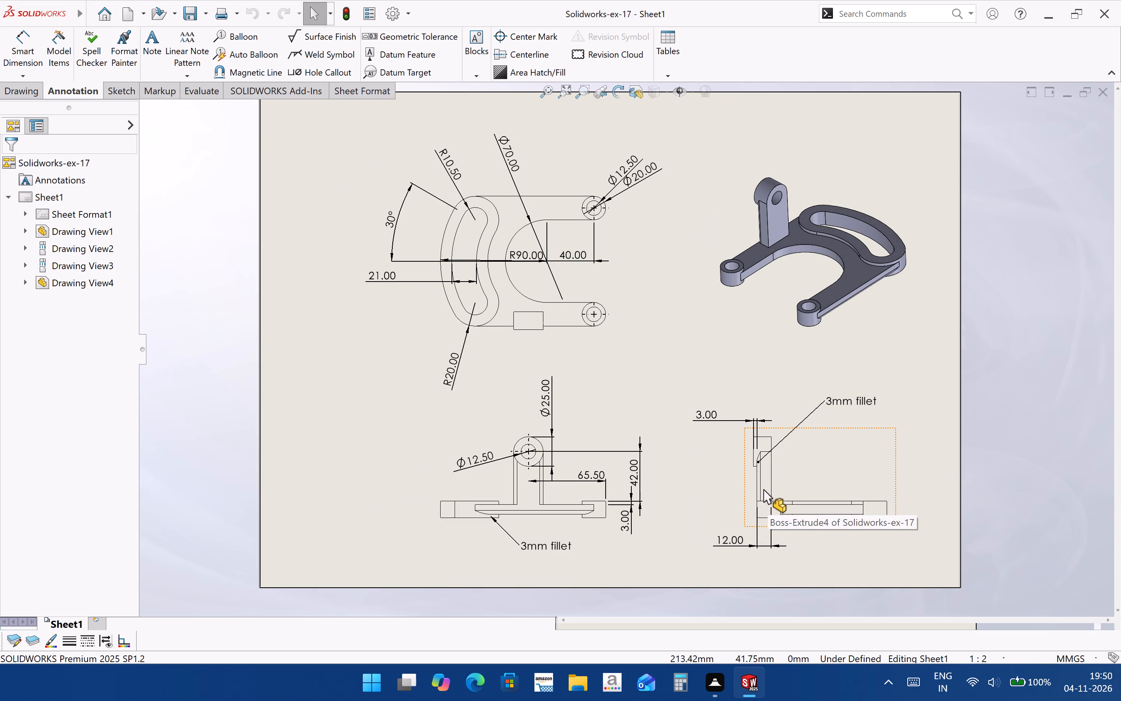